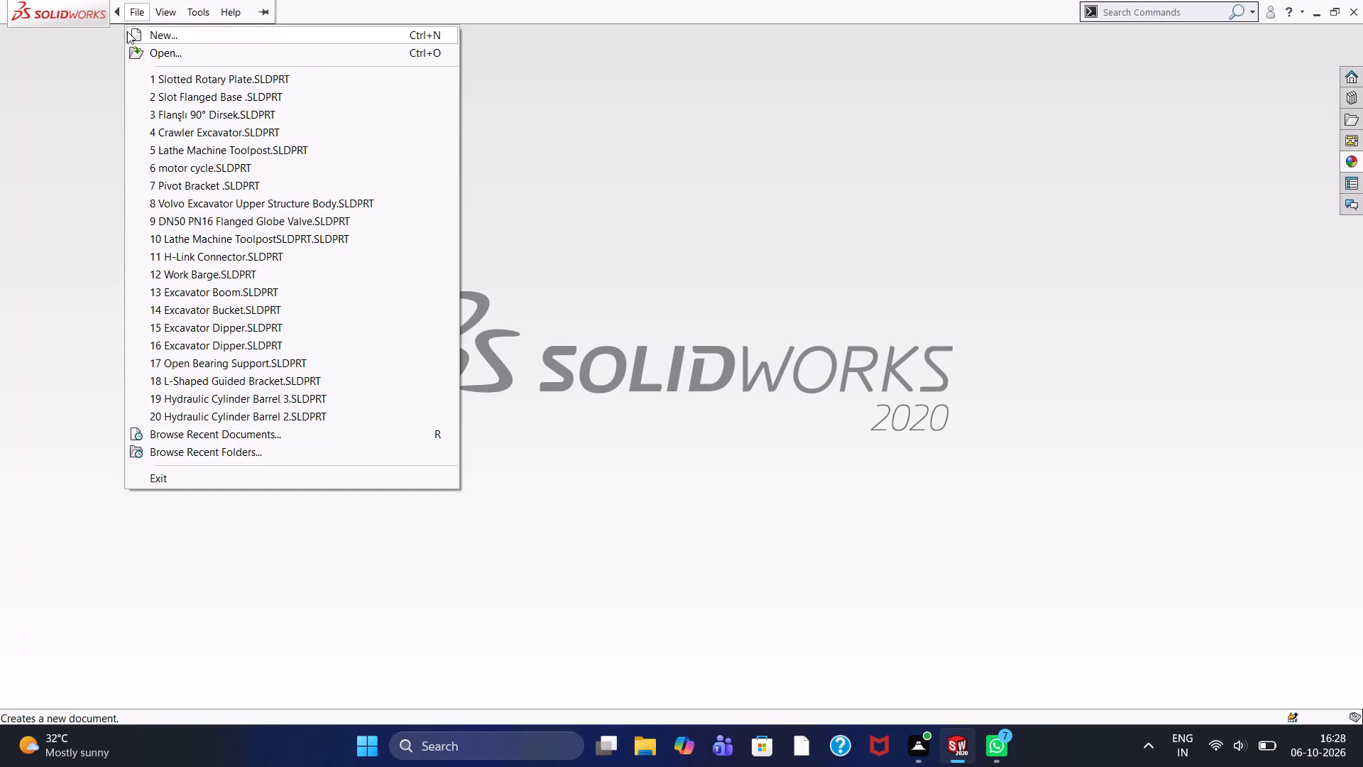
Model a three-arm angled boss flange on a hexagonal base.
Create a new part document.
left_click(58, 134)
left_click(171, 13)
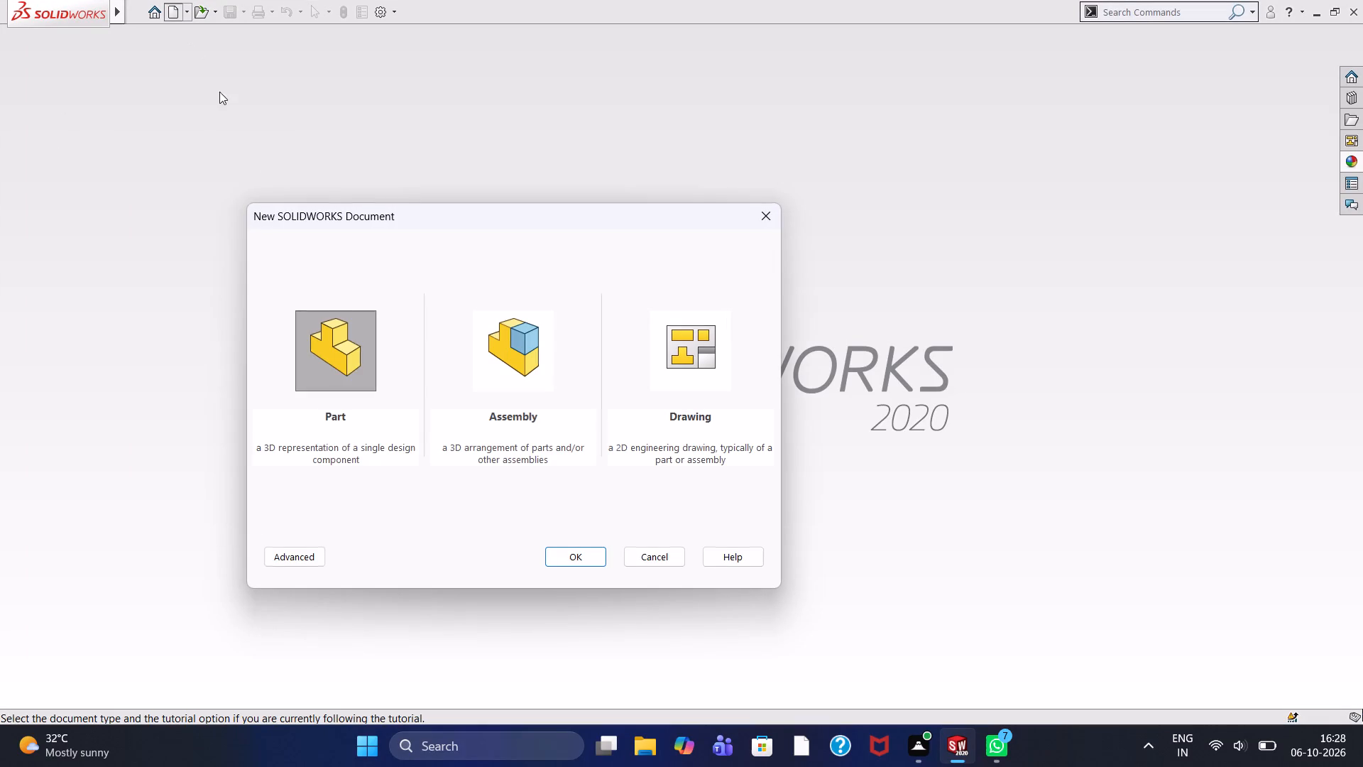
double_click(332, 364)
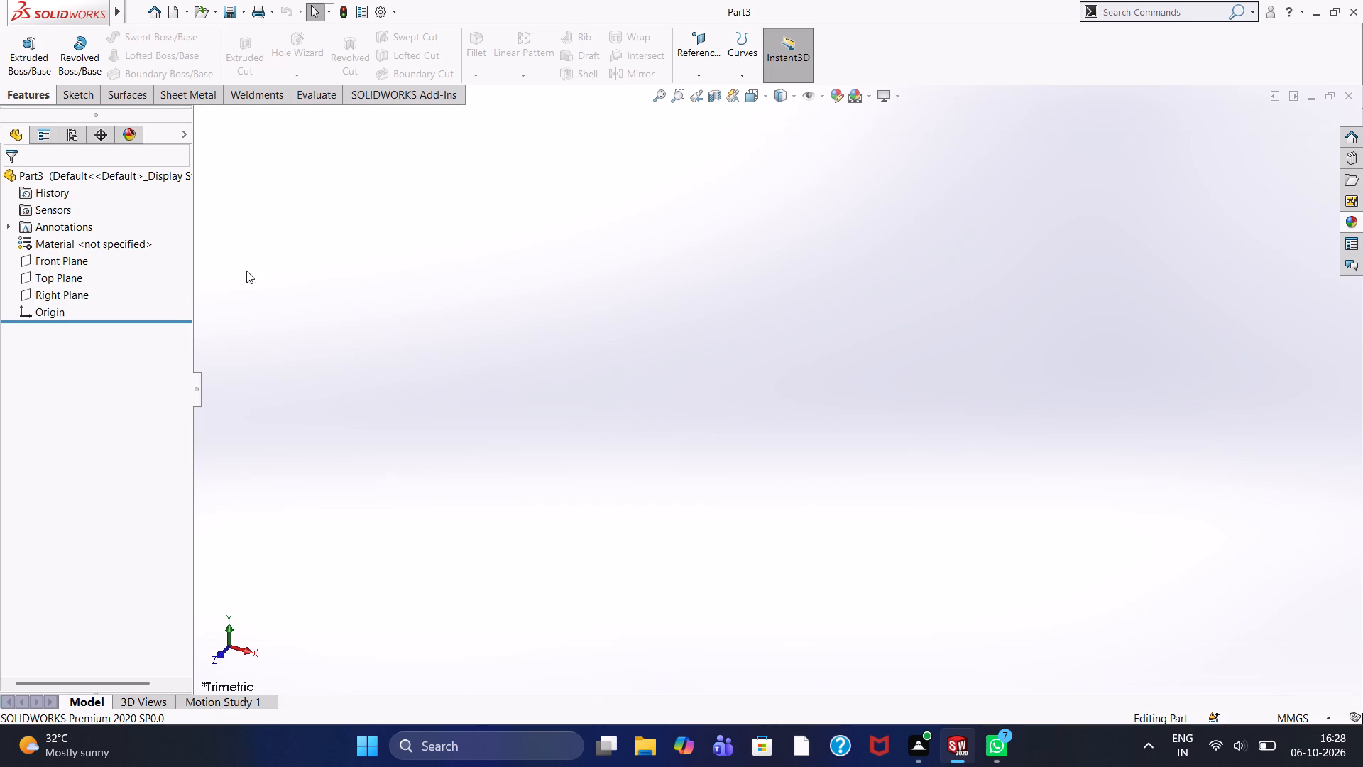
Sketch an inscribed-circle hexagon about 88 mm across flats on the Top Plane, centred on the origin with one vertex straight up.
left_click(84, 90)
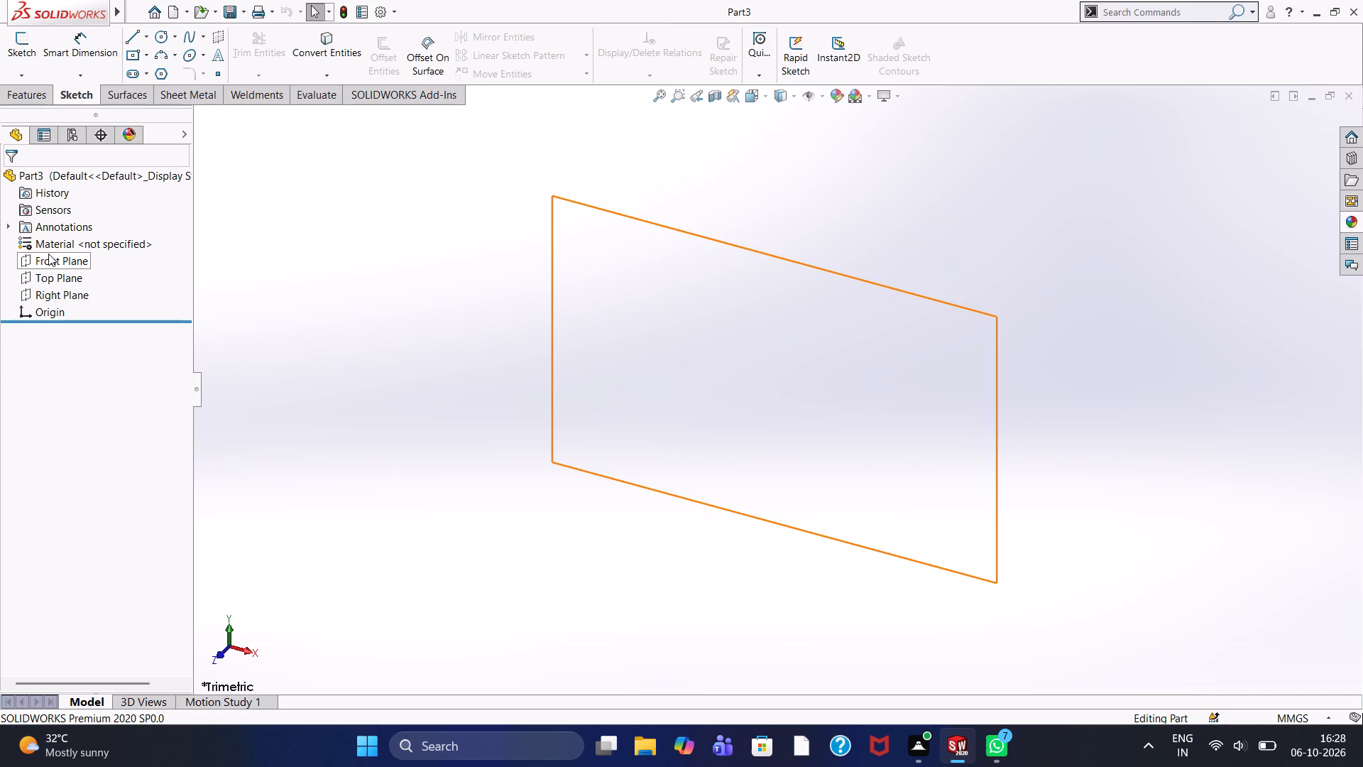
left_click(53, 277)
left_click(60, 263)
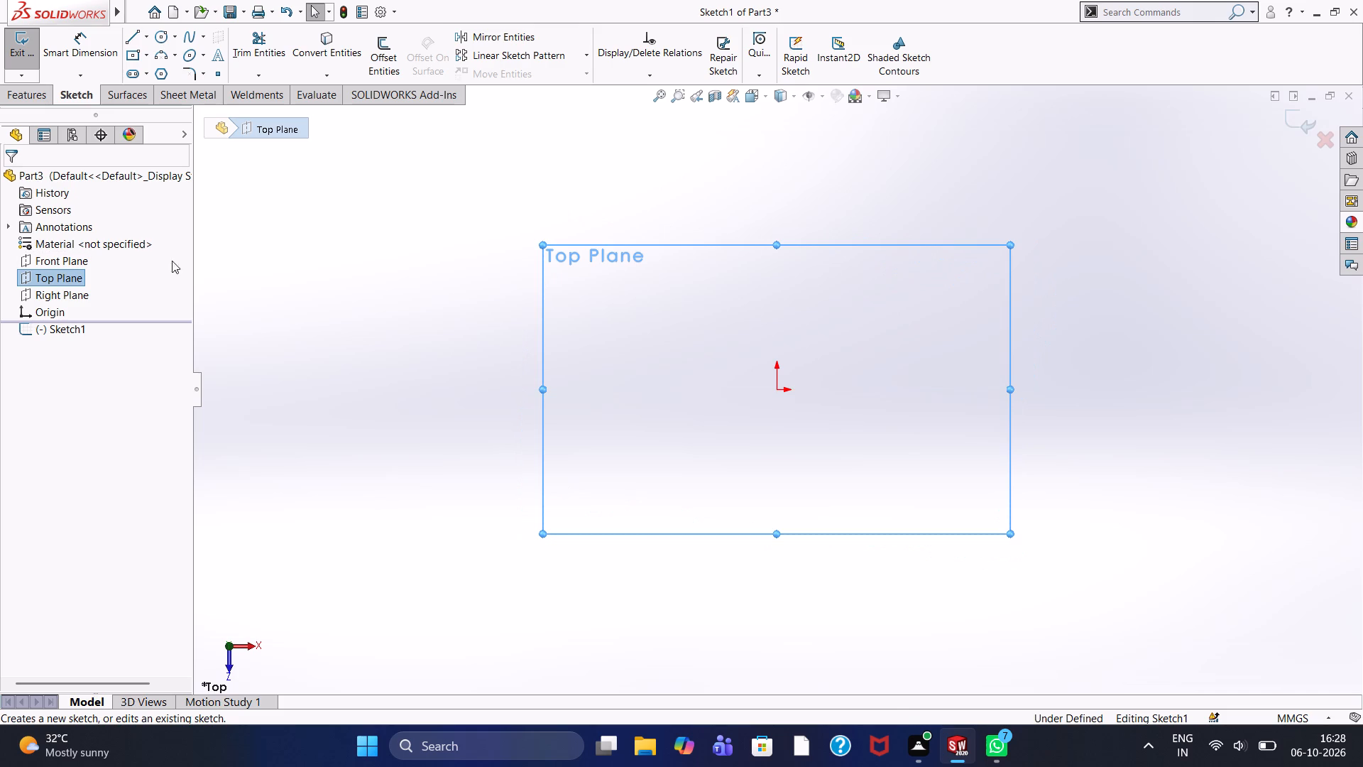
left_click(628, 406)
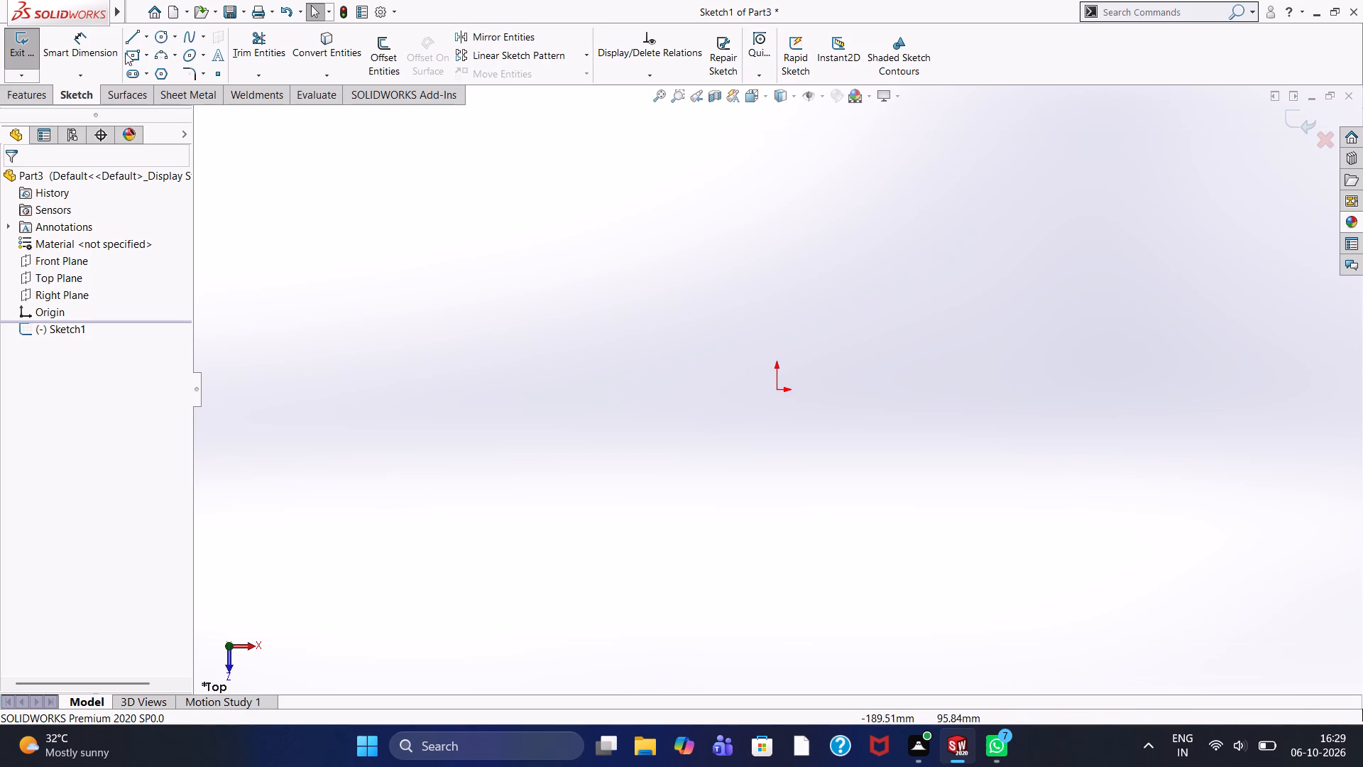
left_click(162, 70)
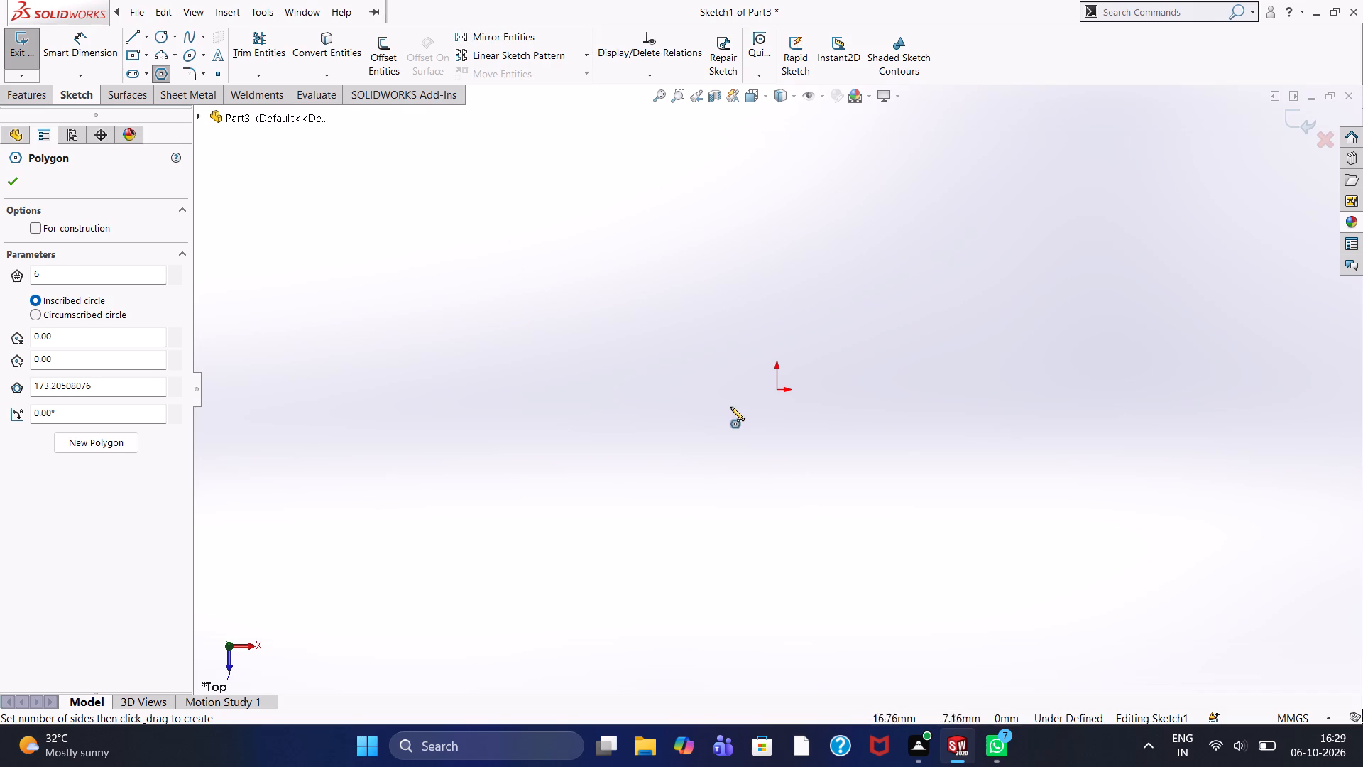
left_click(779, 391)
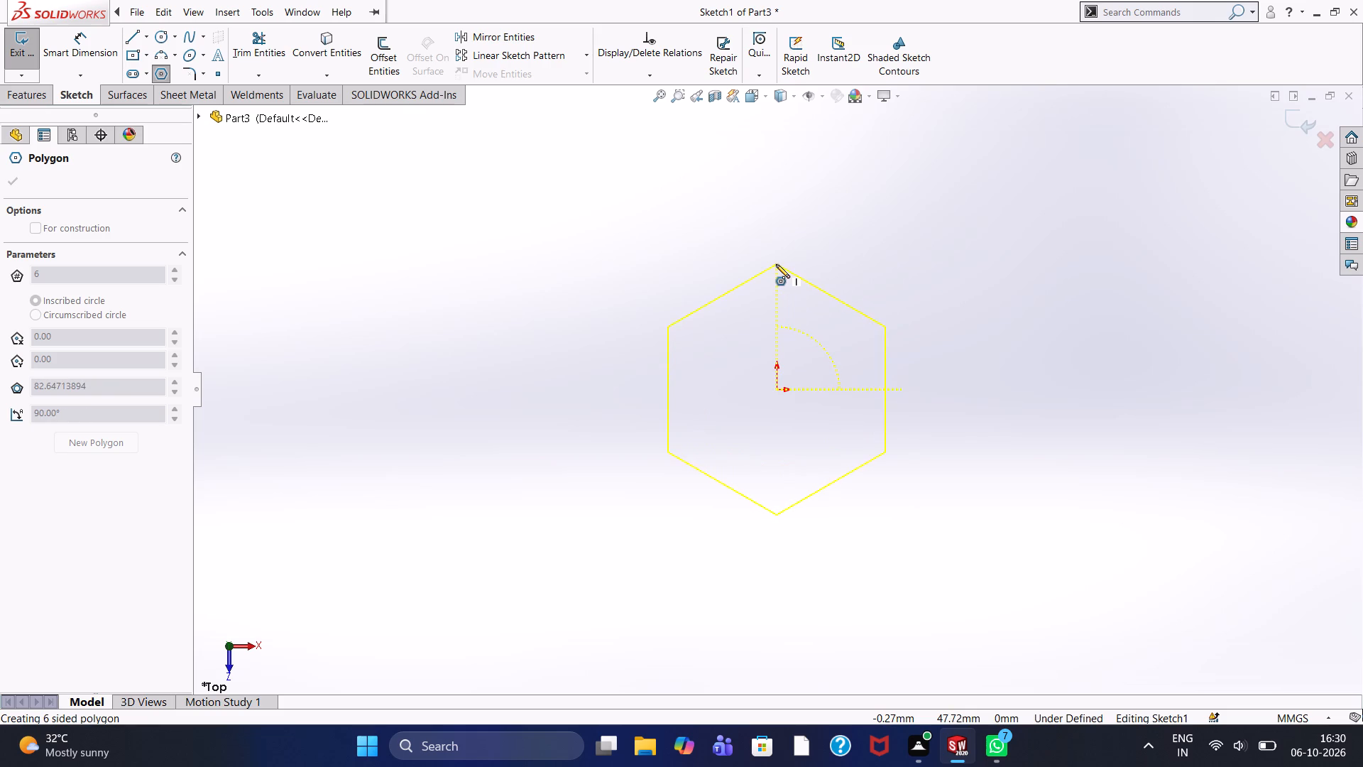
left_click(778, 256)
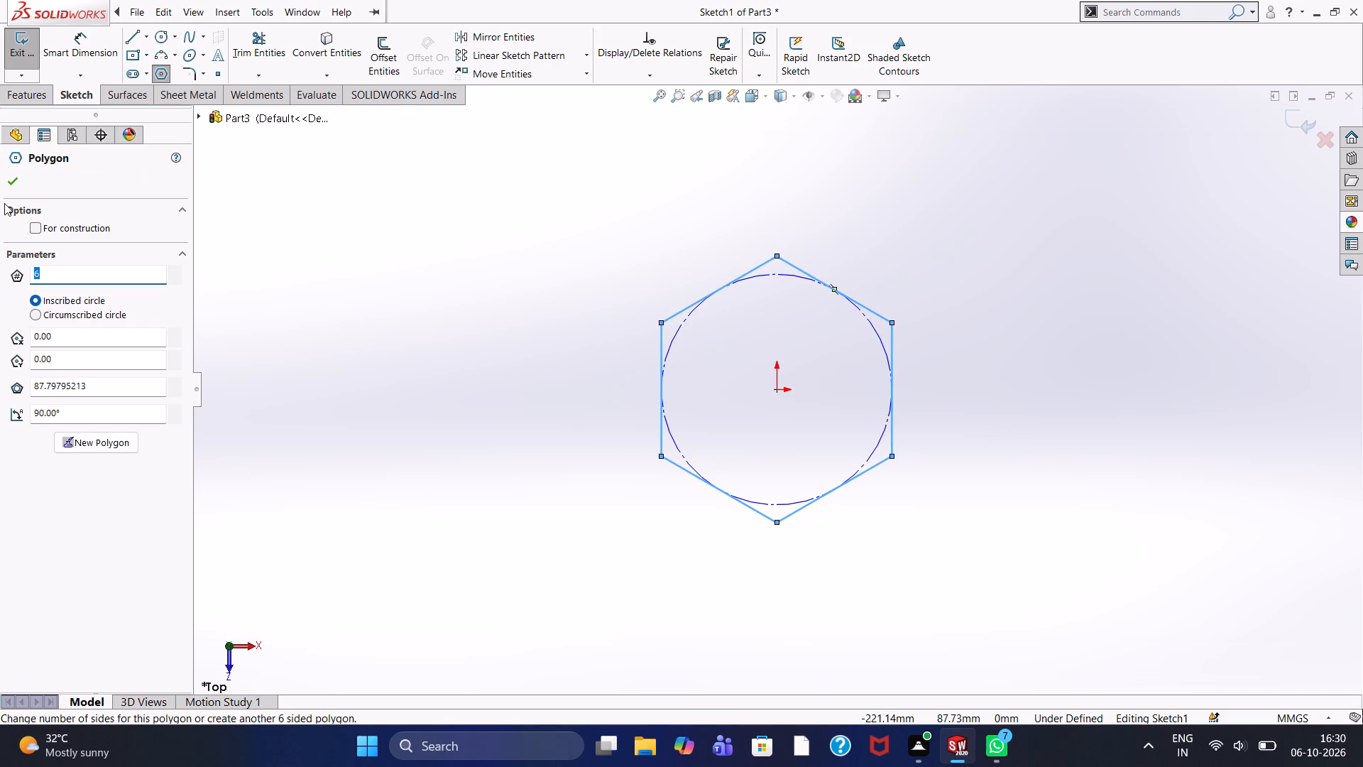
left_click(18, 186)
Dimension the hexagon's width between its two lower side vertices as 100 mm.
left_click(73, 57)
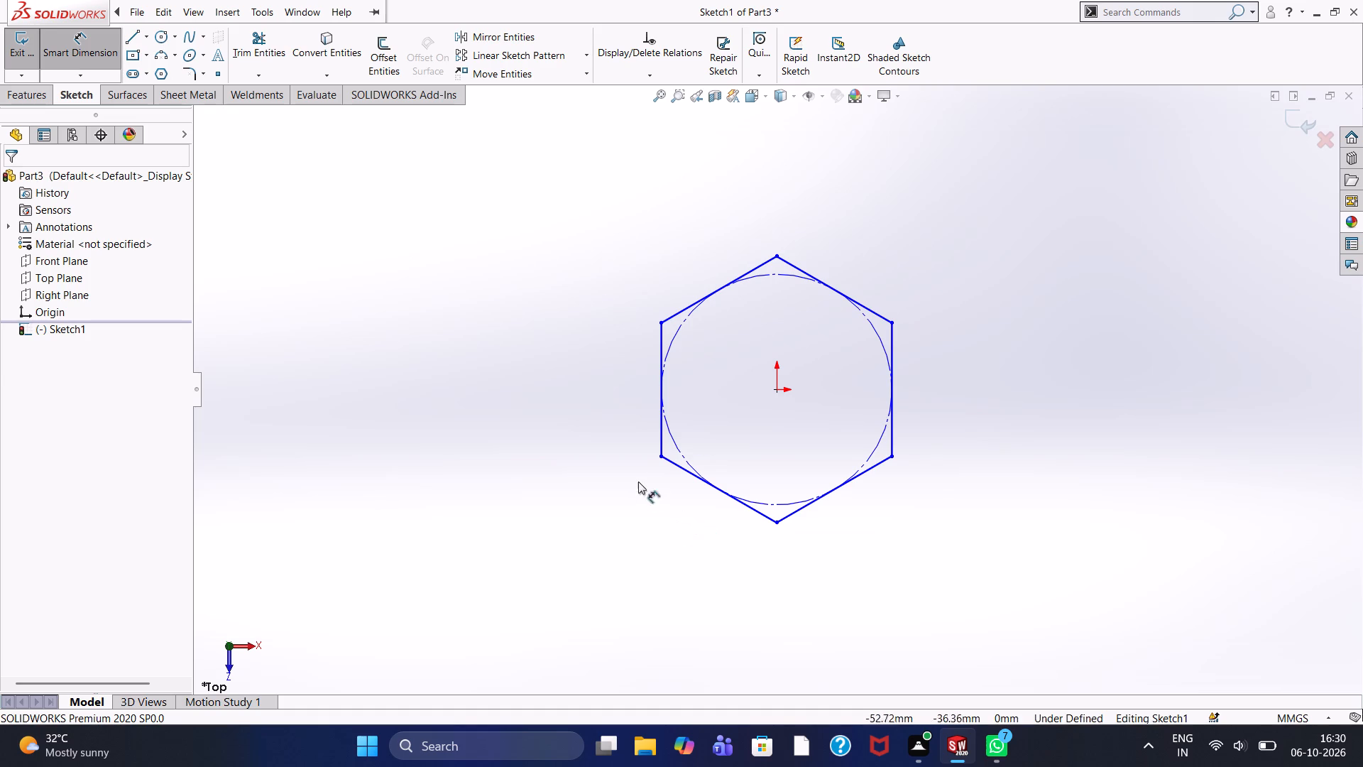
left_click(661, 458)
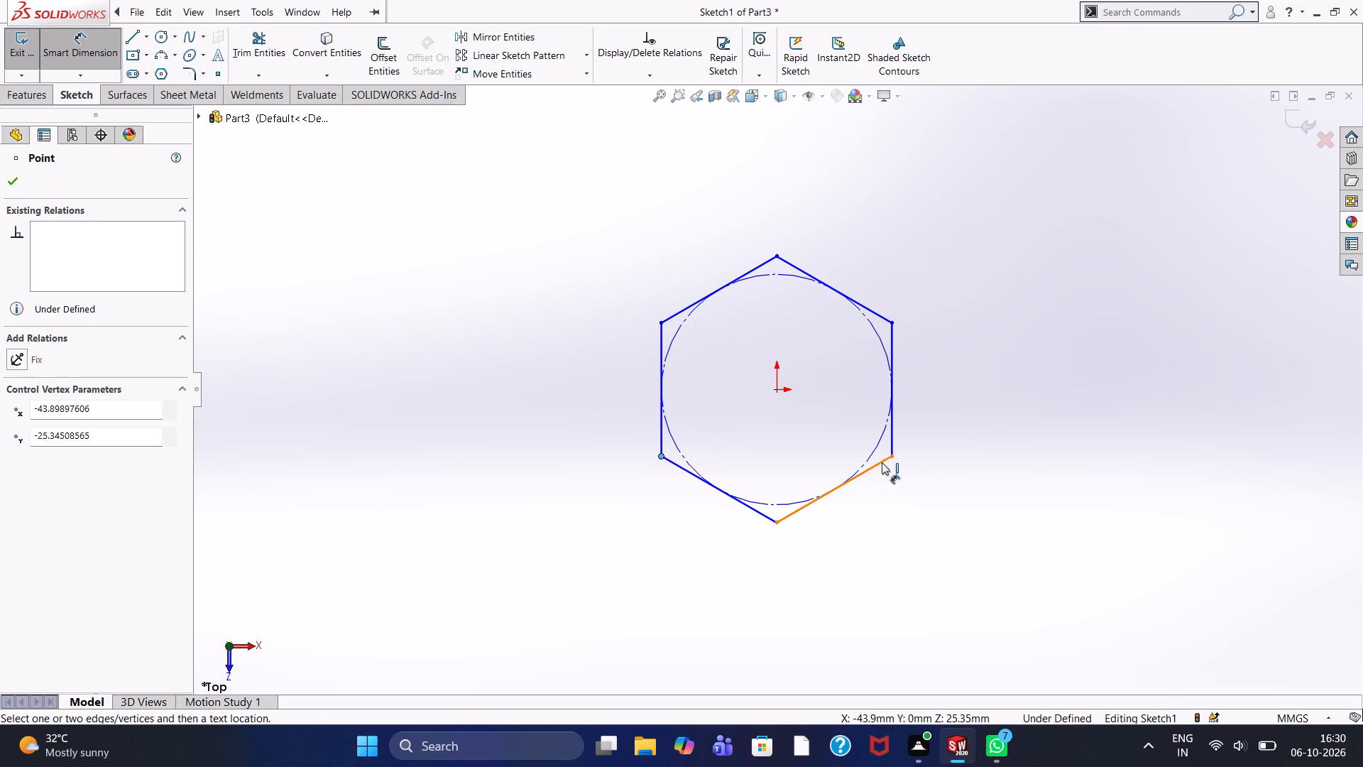
left_click(892, 455)
left_click(781, 600)
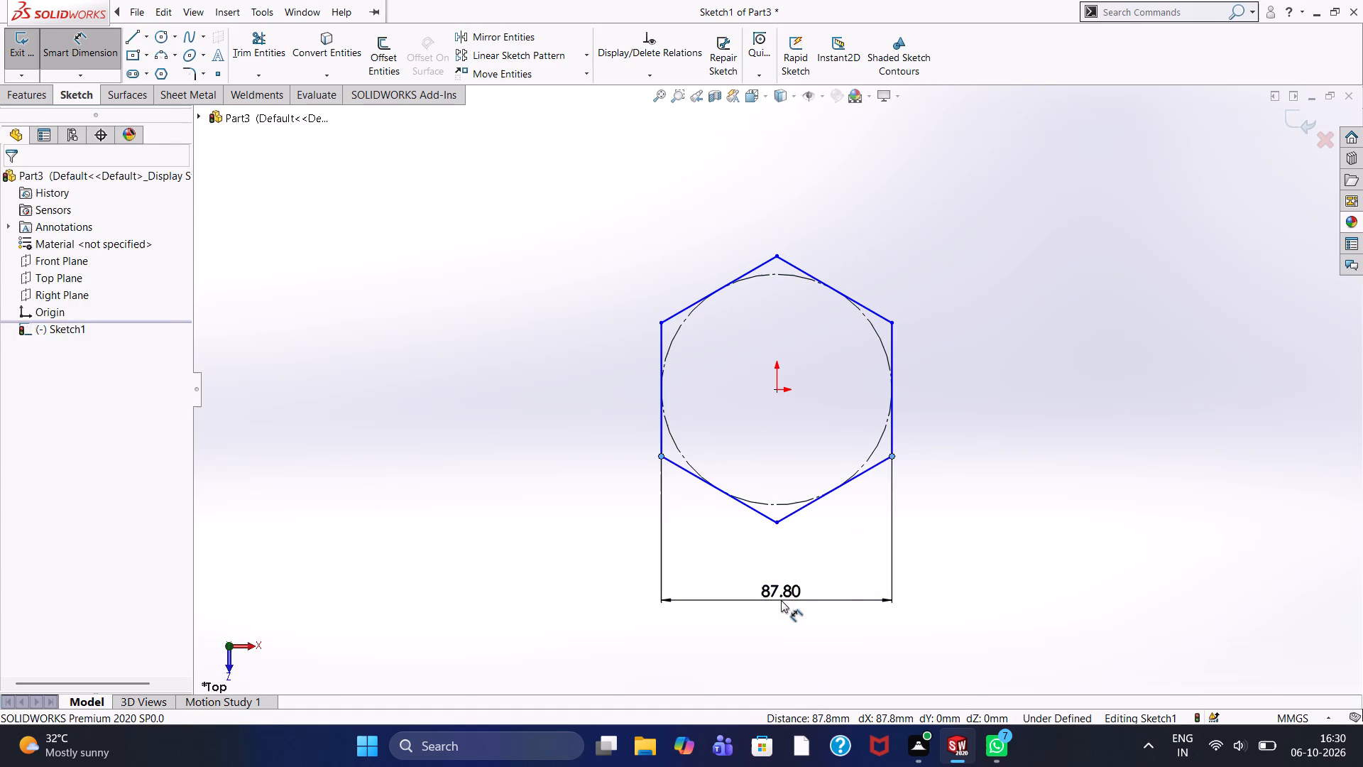
type("100")
key("Return")
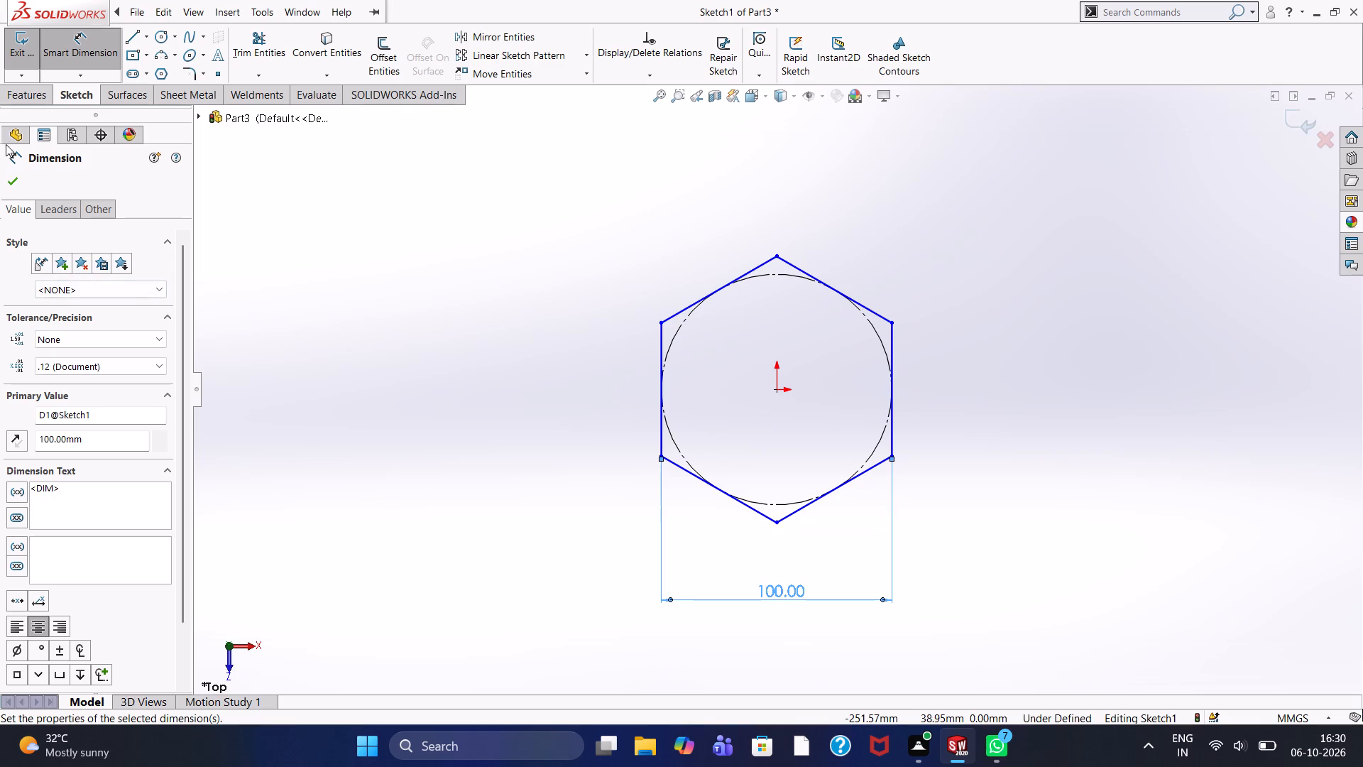
left_click(9, 175)
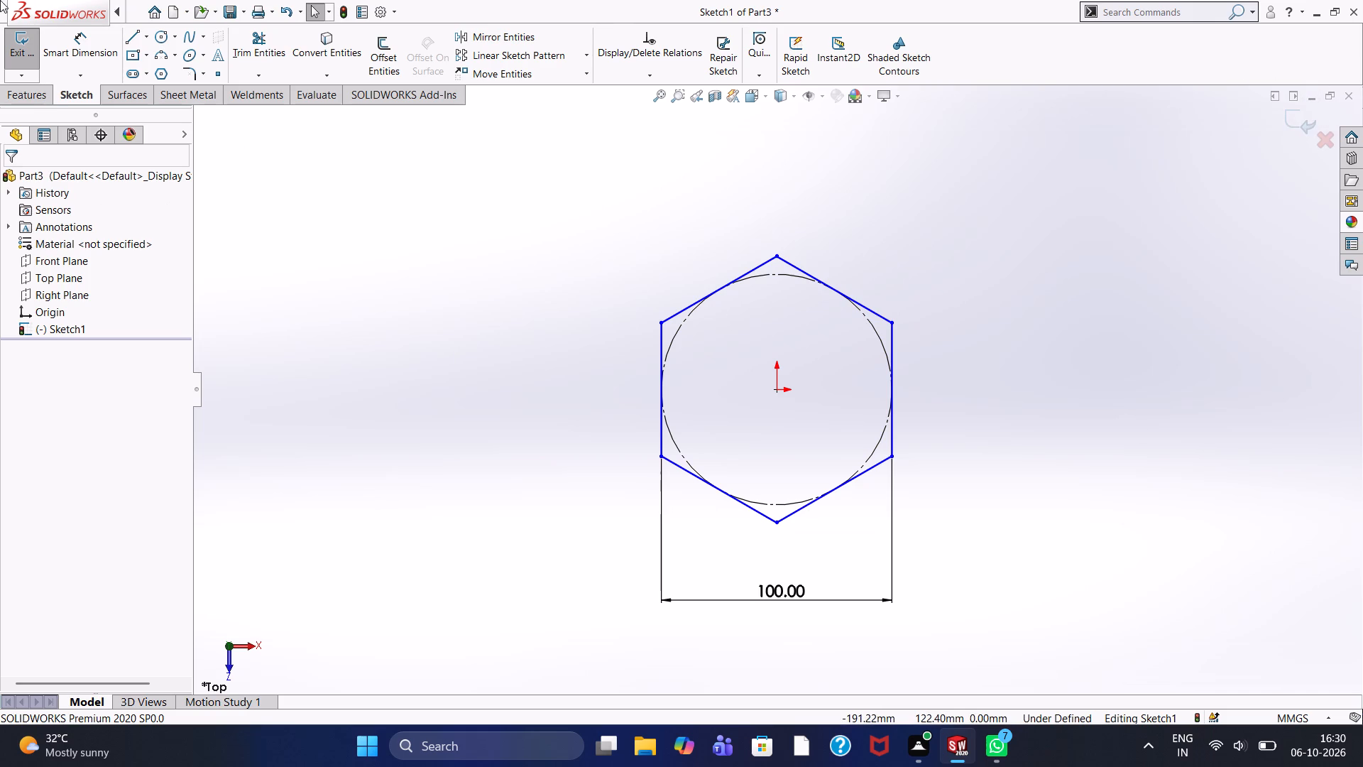
Extrude the hexagon sketch as a 20 mm blind boss.
left_click(35, 102)
left_click(50, 55)
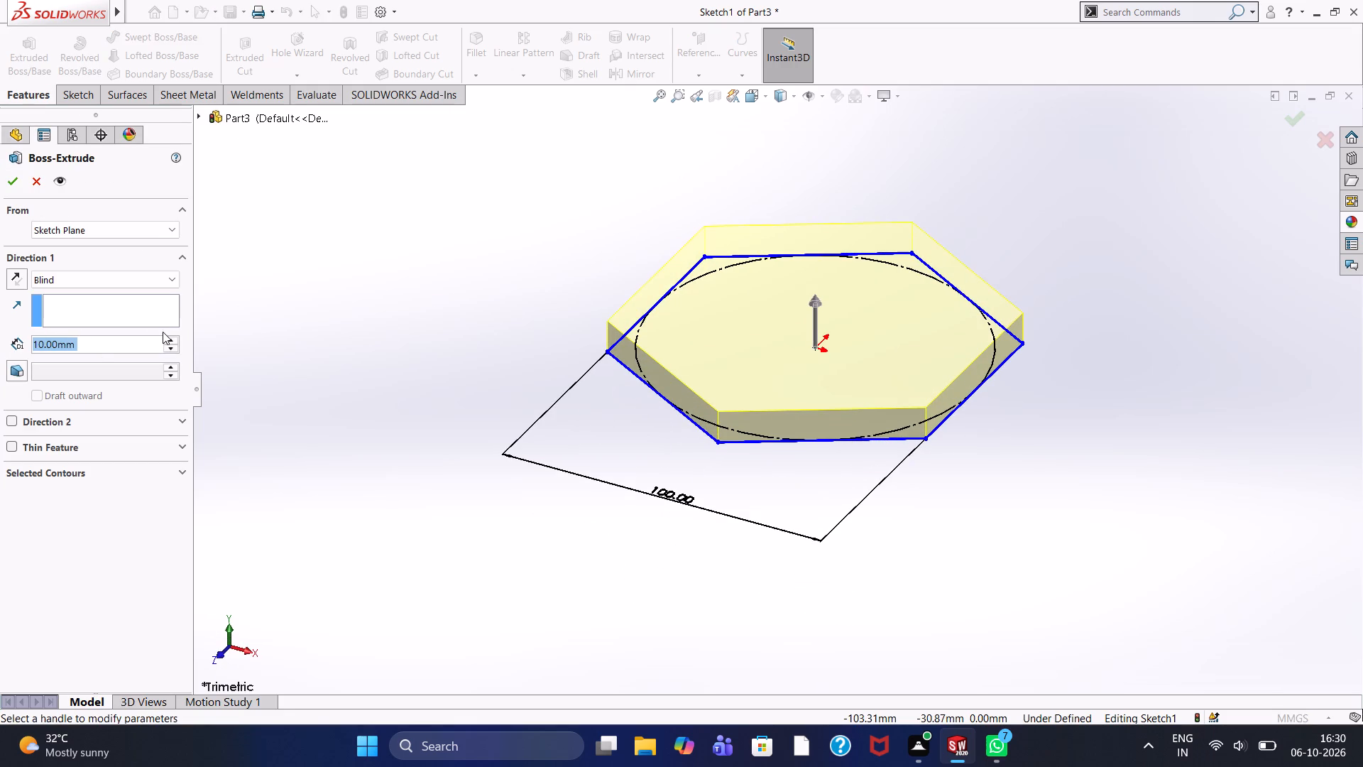
left_click(167, 337)
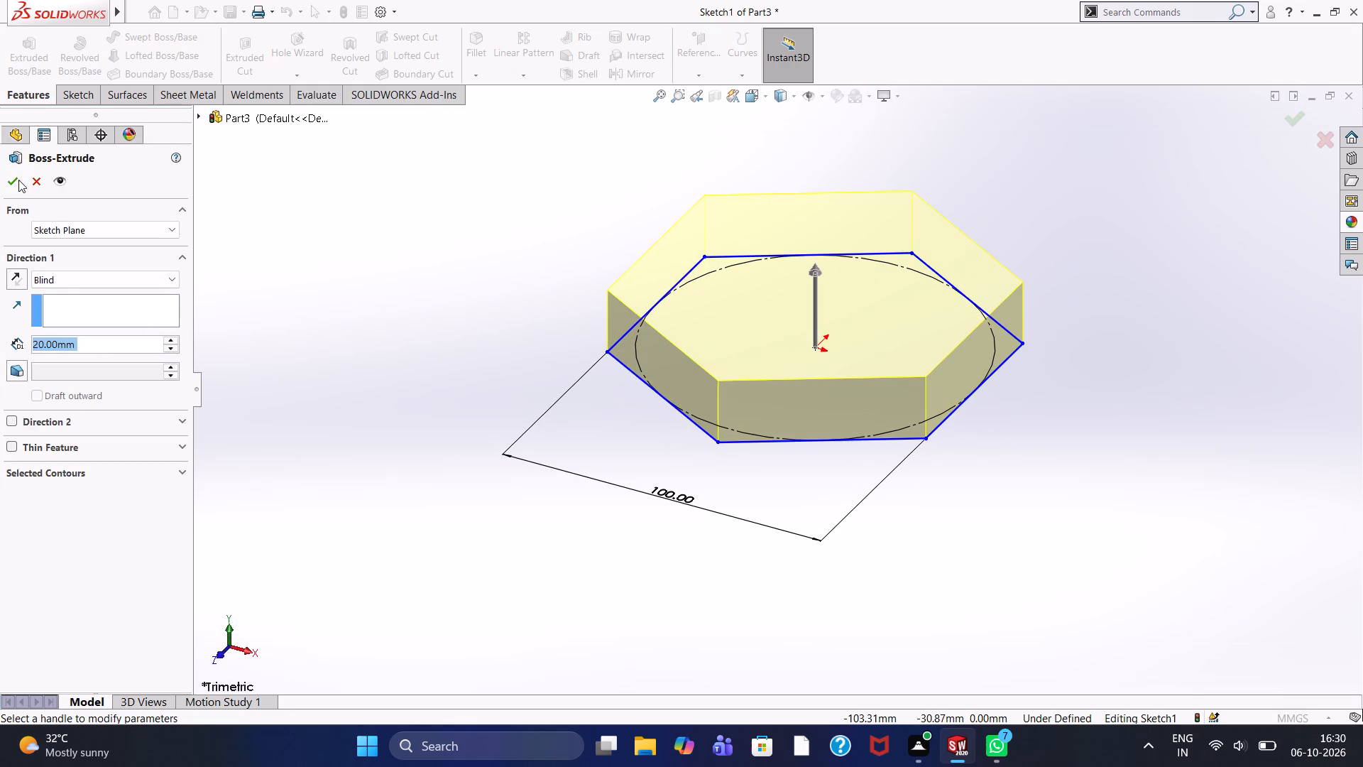
left_click(18, 180)
left_click(549, 295)
Sketch a circle of radius 38 mm centred on the origin on the hexagonal block's top face, with diameter dimensions off.
left_click(691, 300)
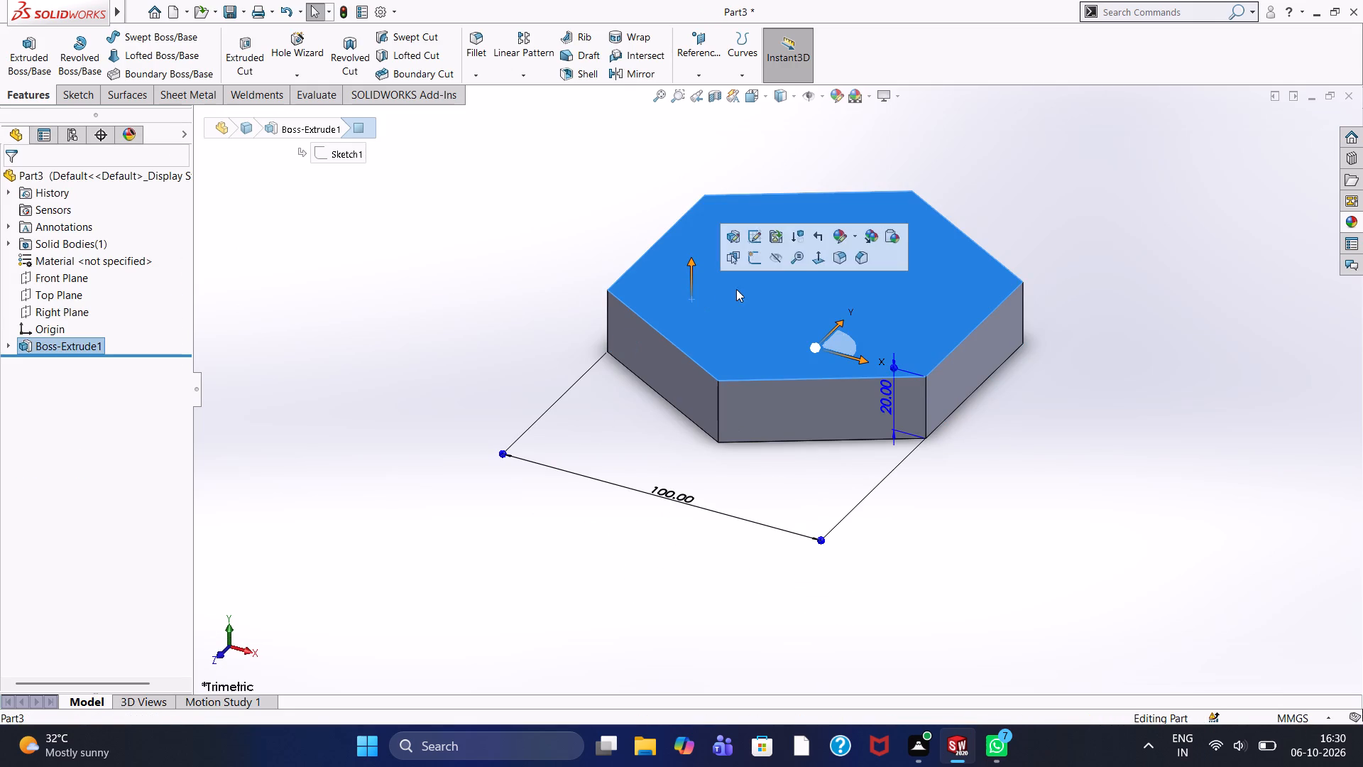
left_click(753, 254)
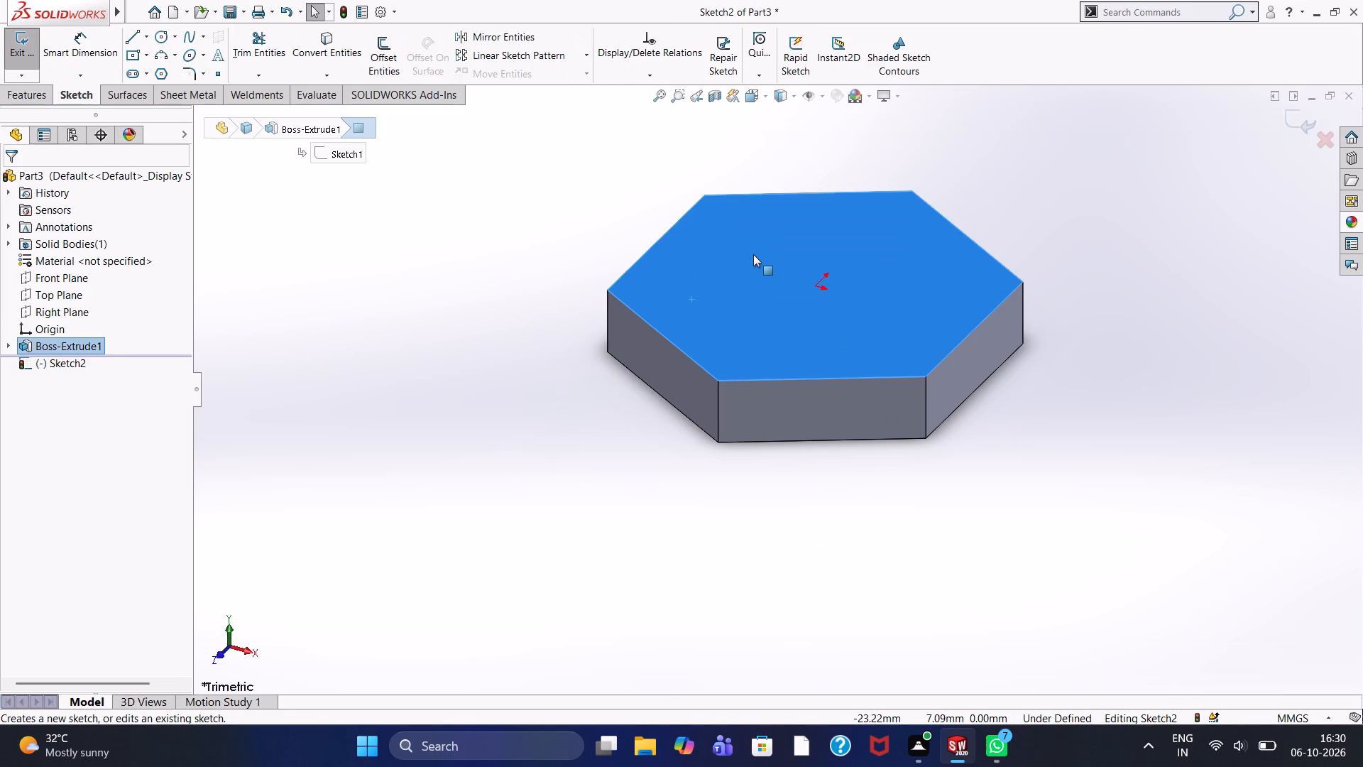
key("ctrl+8")
left_click(538, 347)
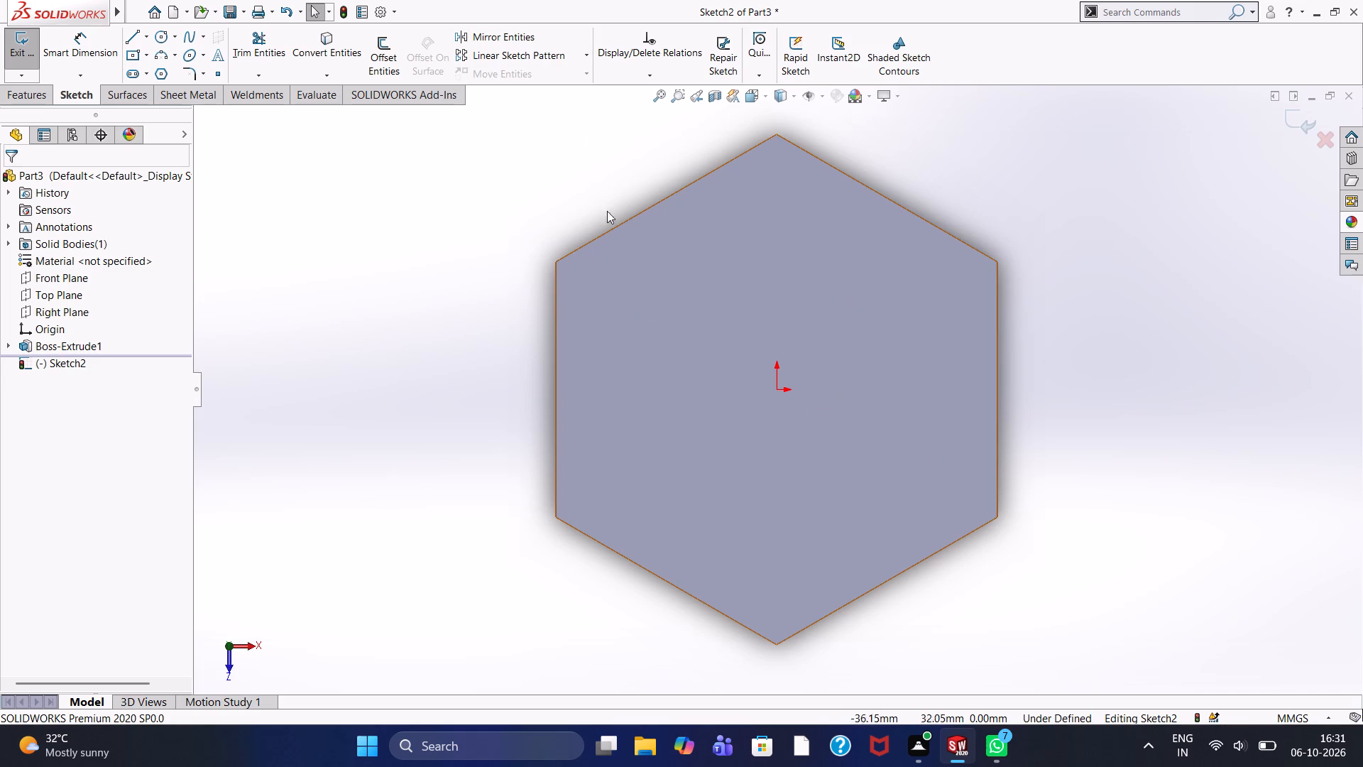
left_click(471, 156)
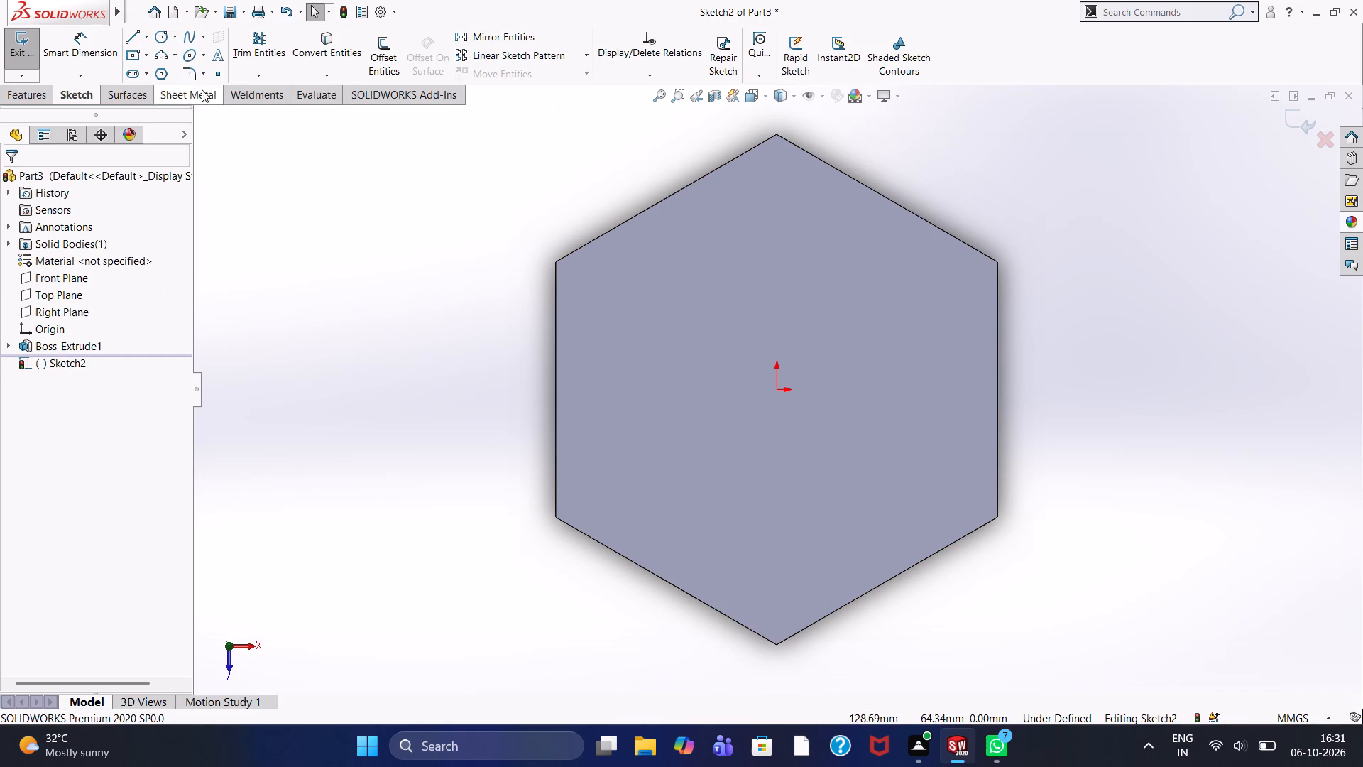
left_click(158, 43)
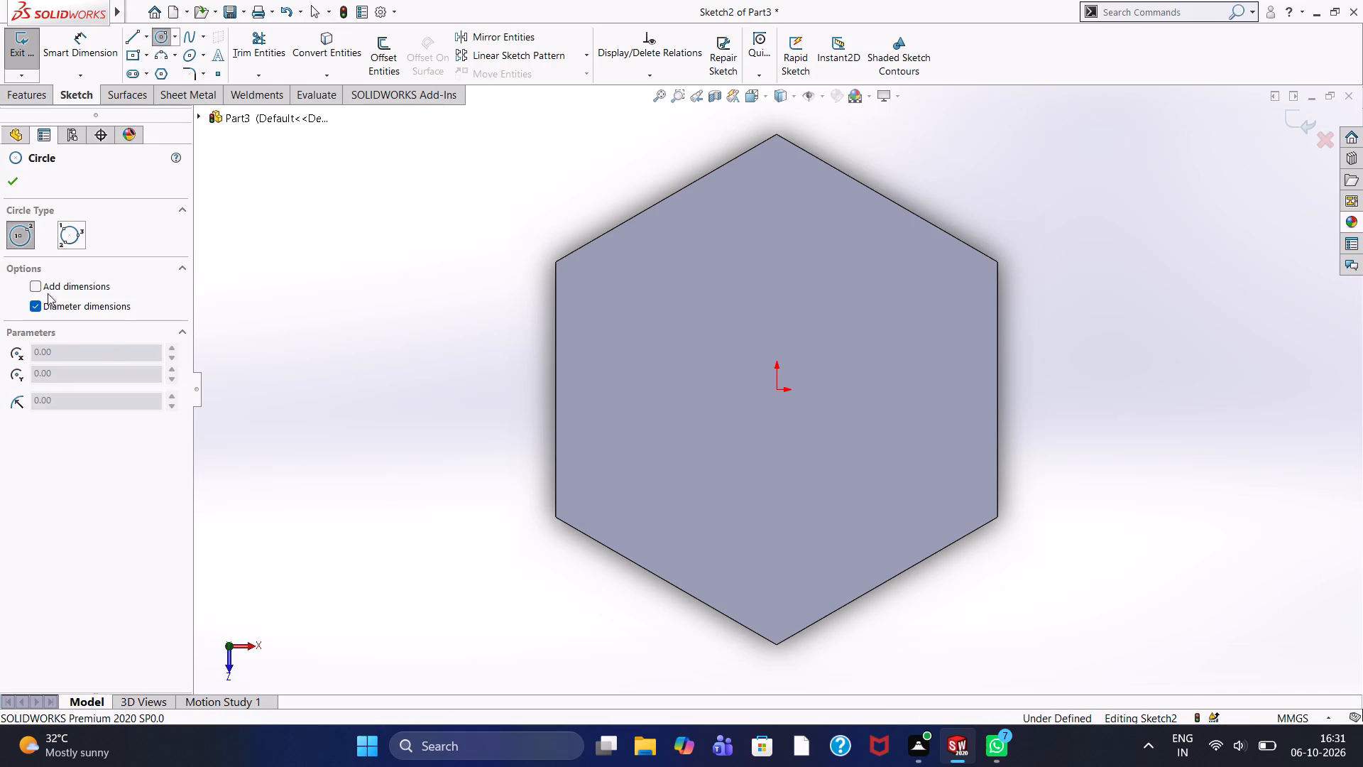
left_click(42, 308)
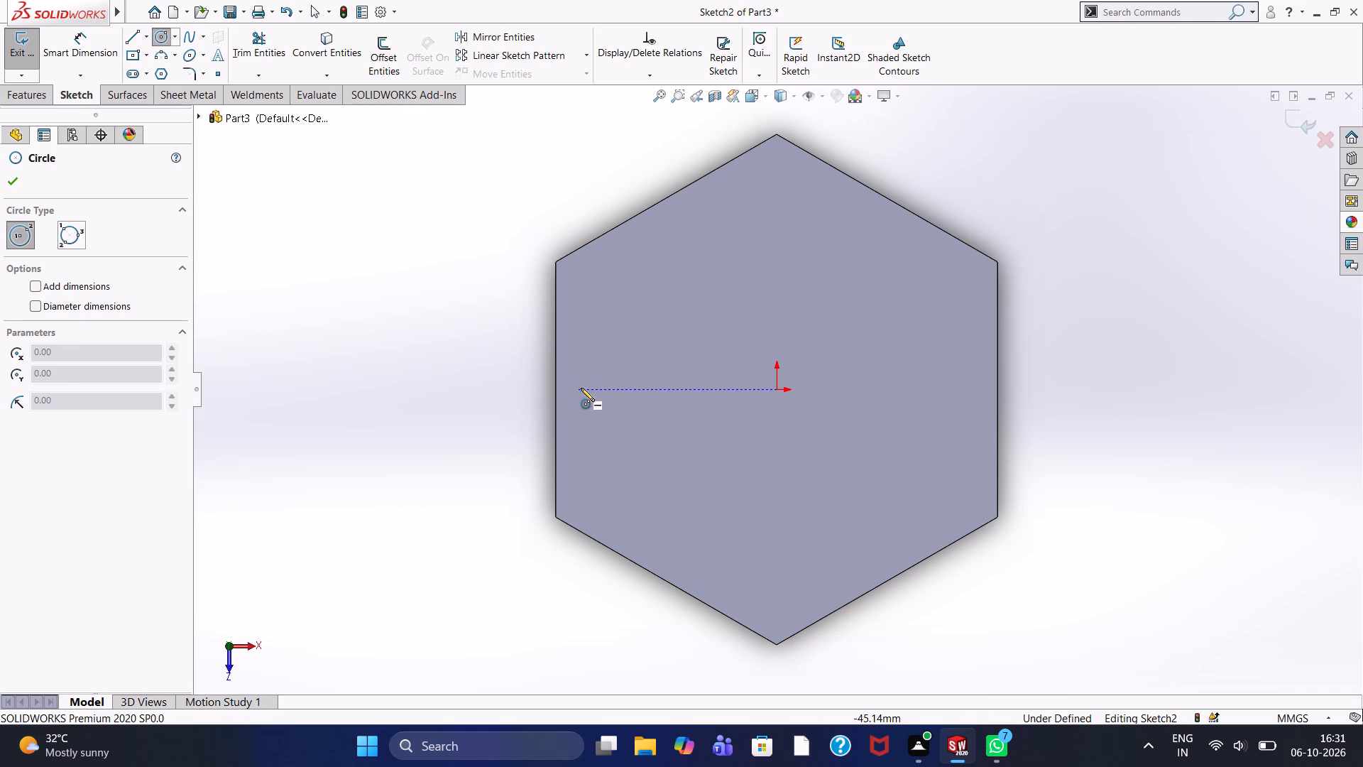
left_click(777, 389)
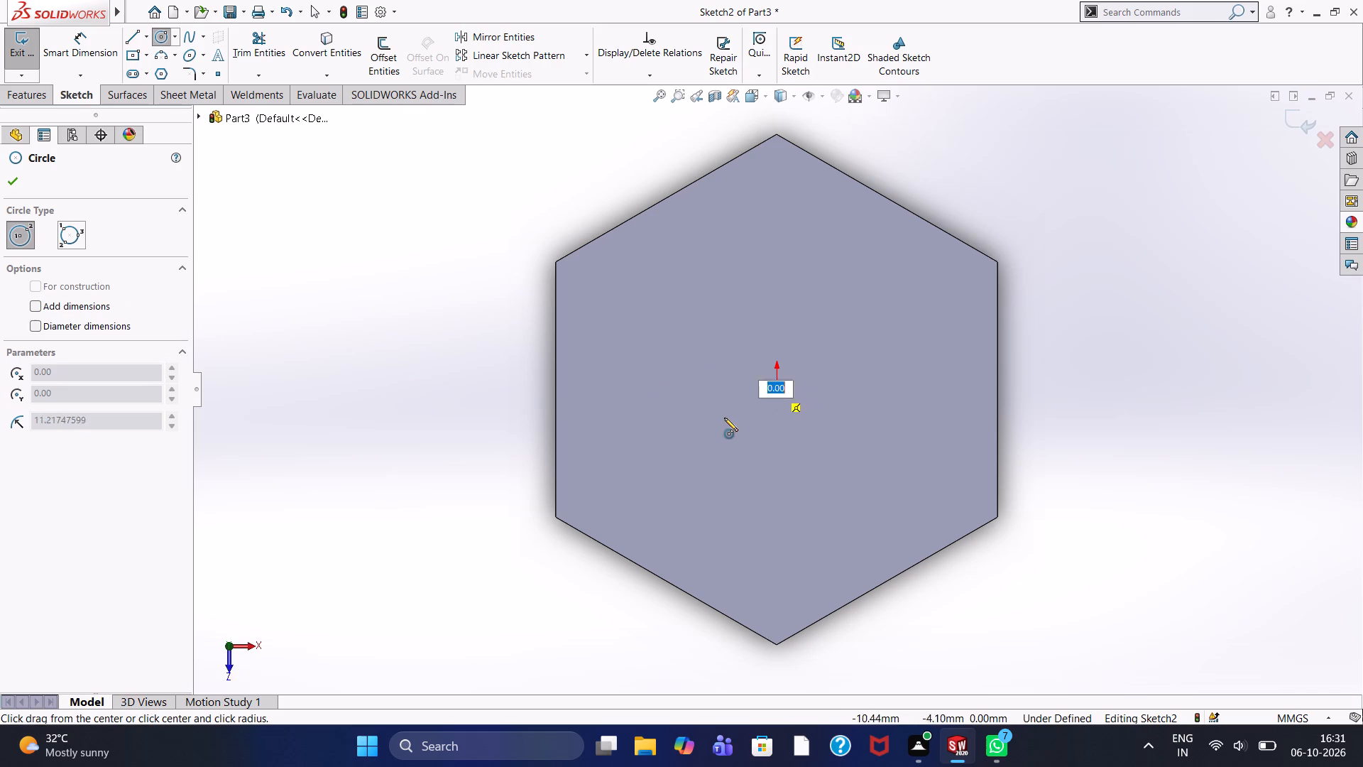
type("38")
key("Return")
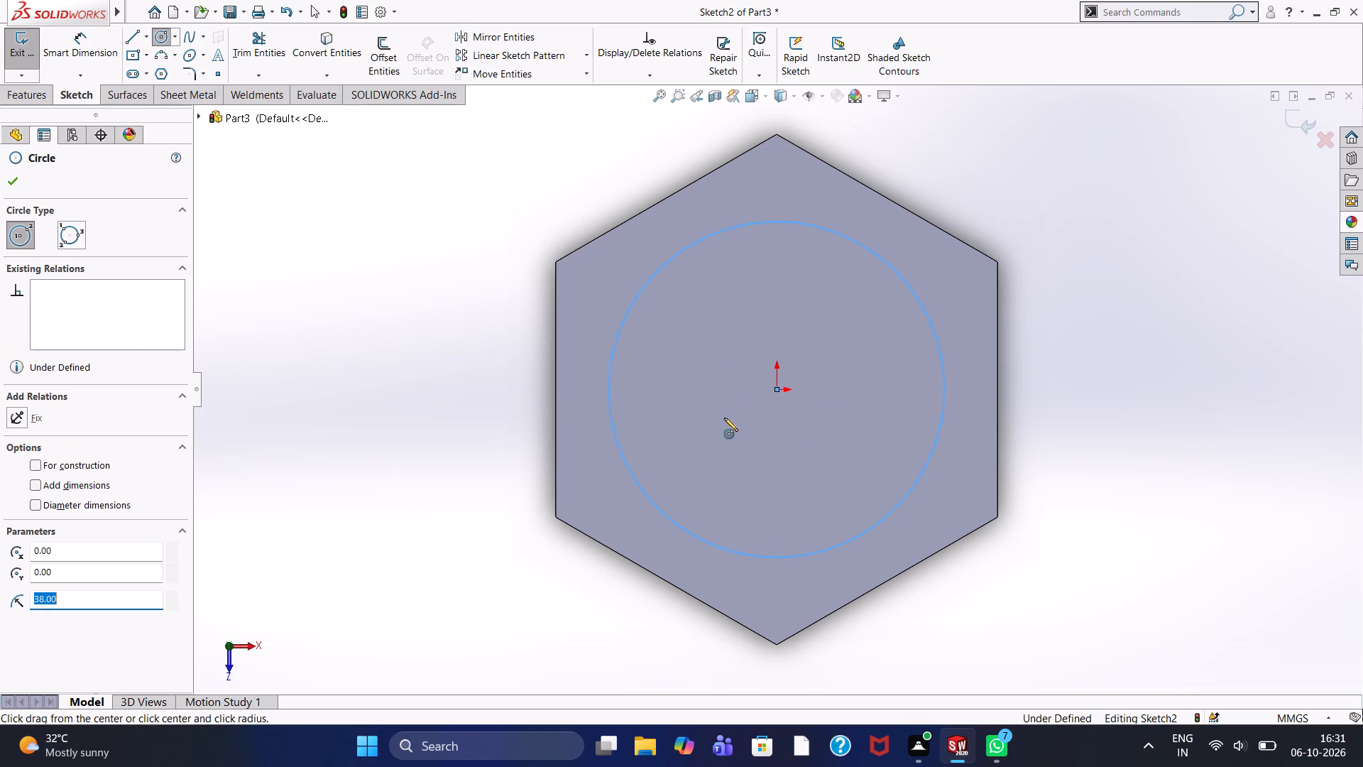
left_click(19, 184)
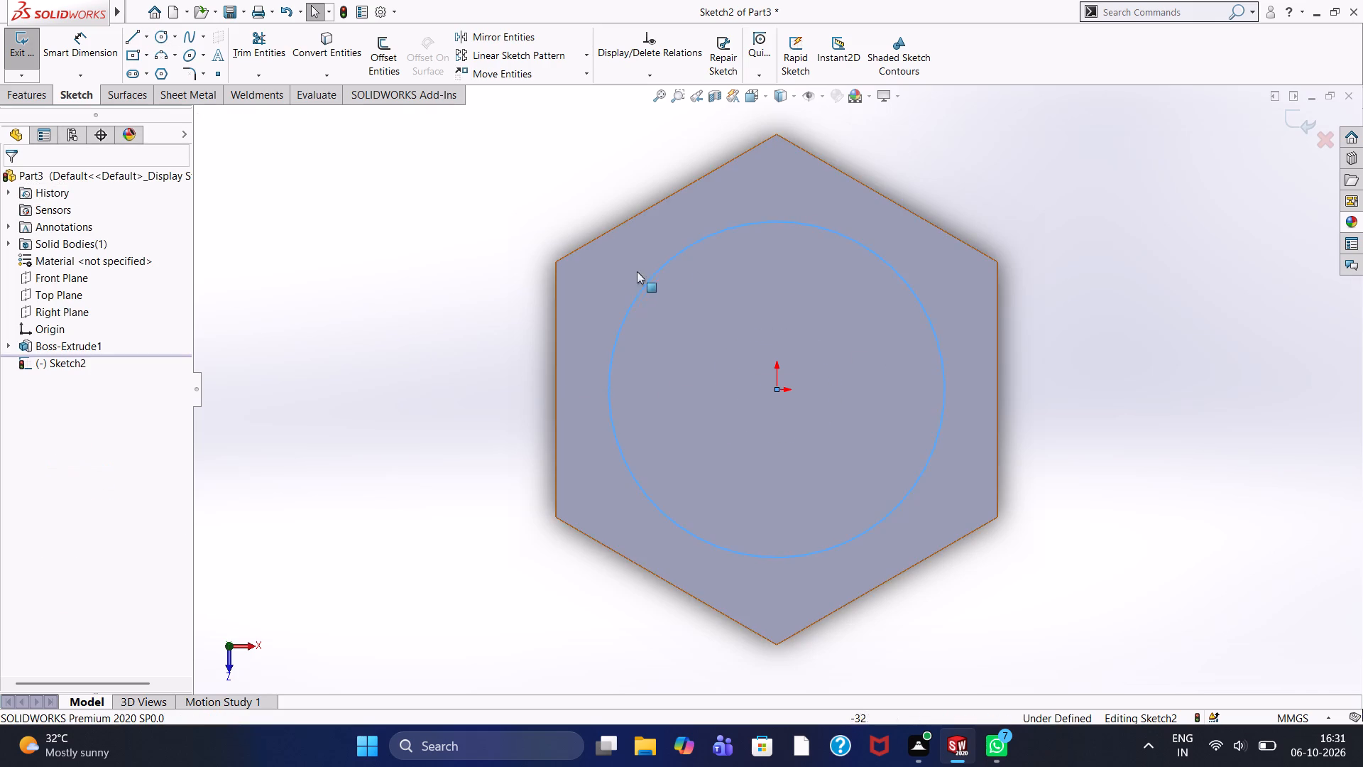
key("Escape")
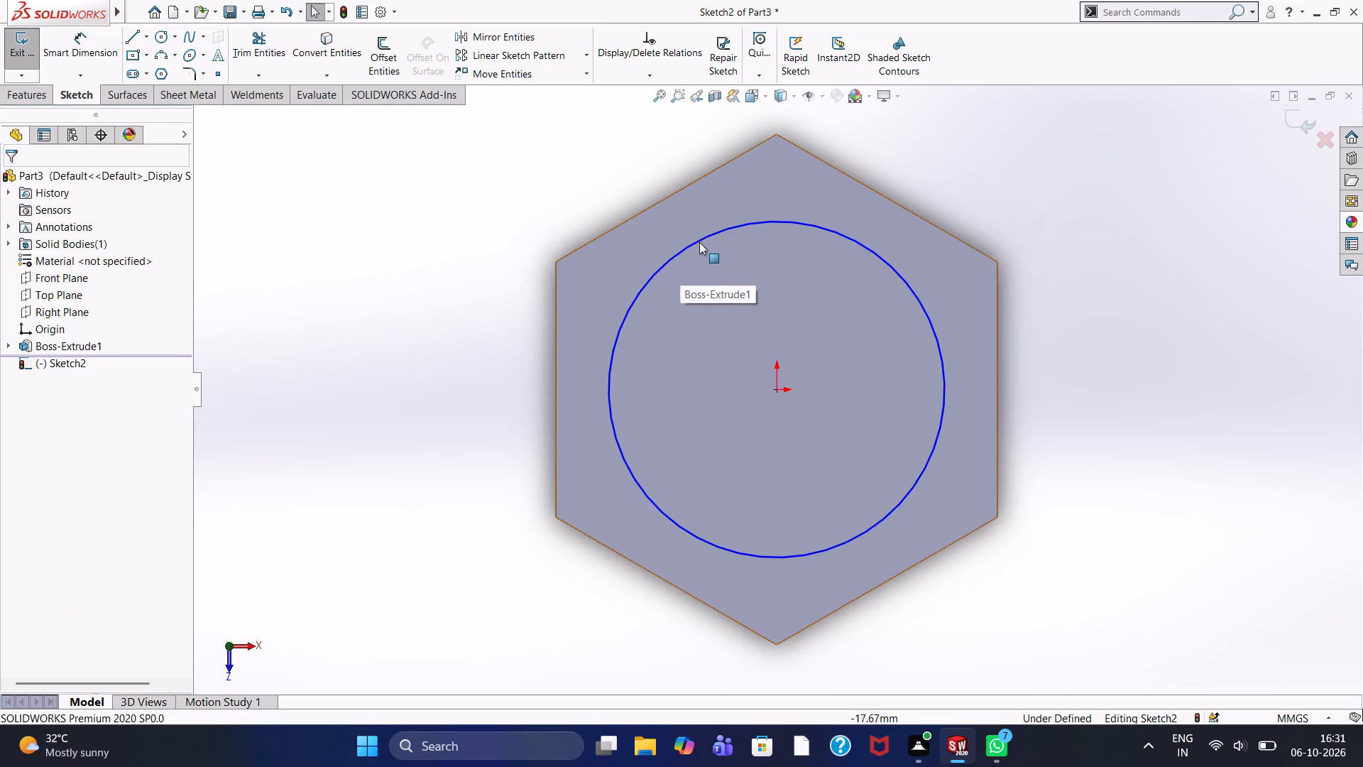
Convert the 38 mm radius circle to construction geometry.
left_click(706, 241)
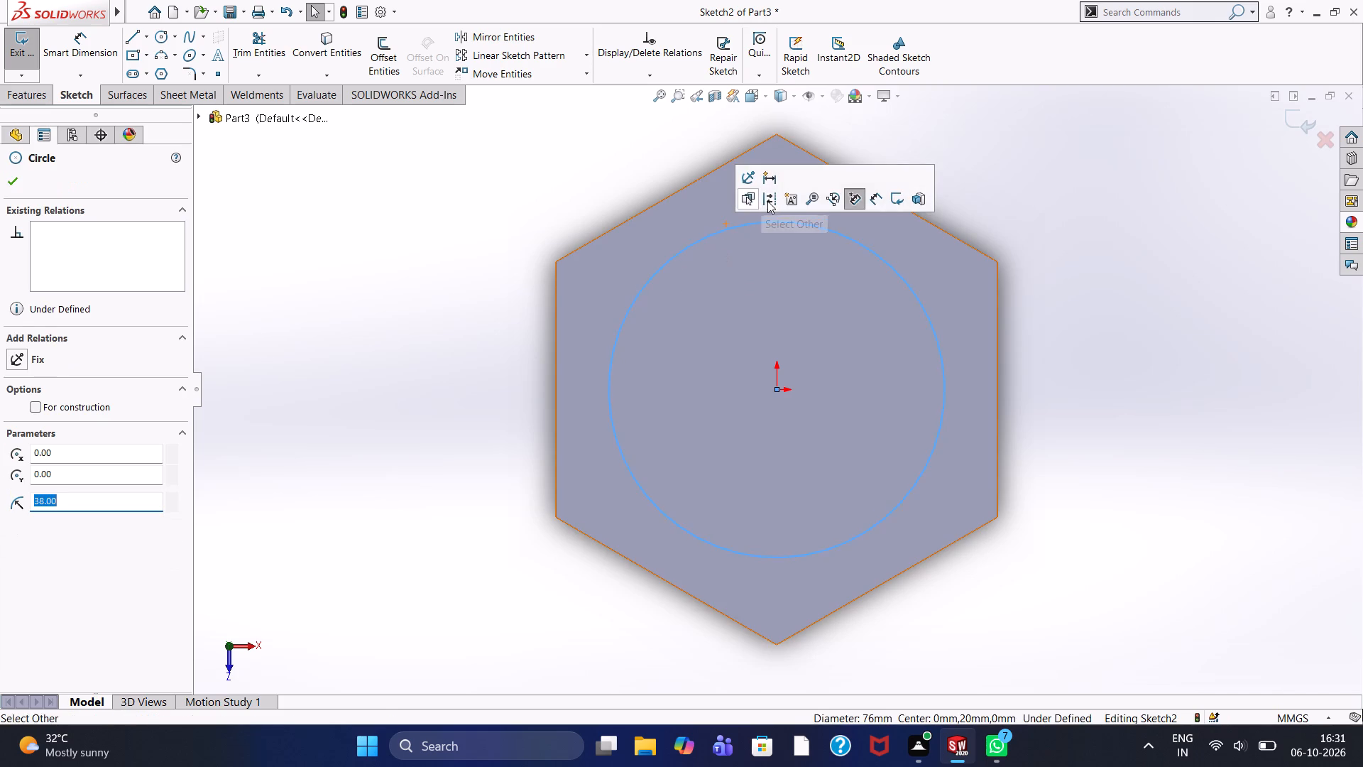
left_click(768, 200)
left_click(326, 312)
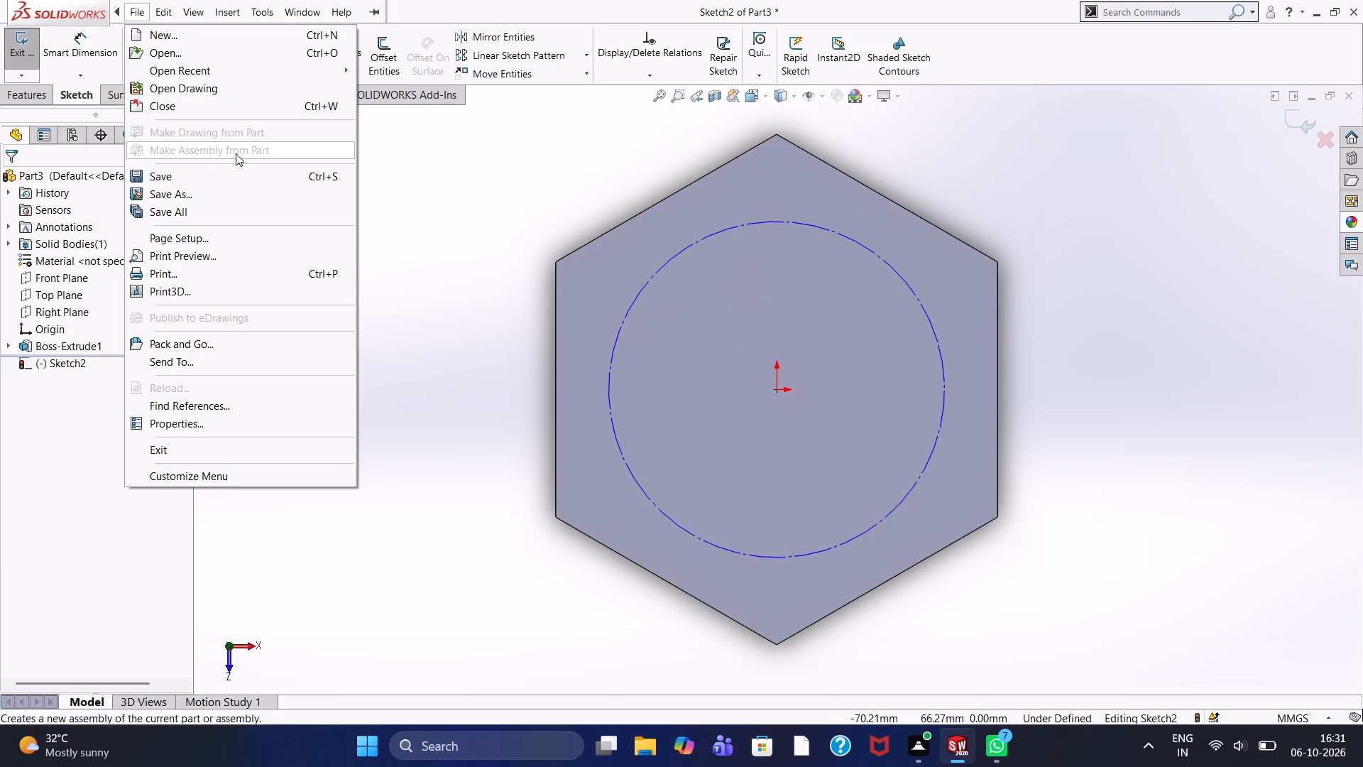
left_click(410, 167)
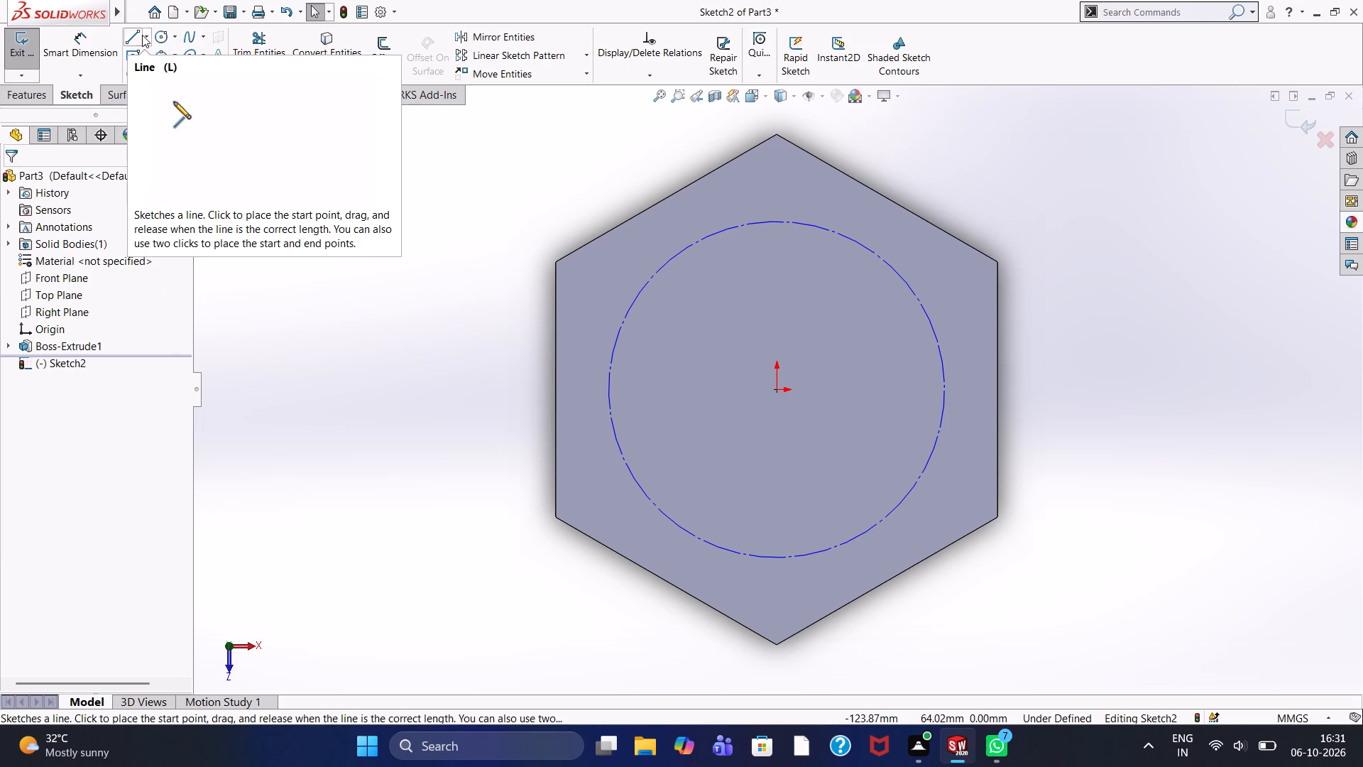
Sketch a vertical construction line through the origin, joining the hexagon's top and bottom vertices.
left_click(137, 33)
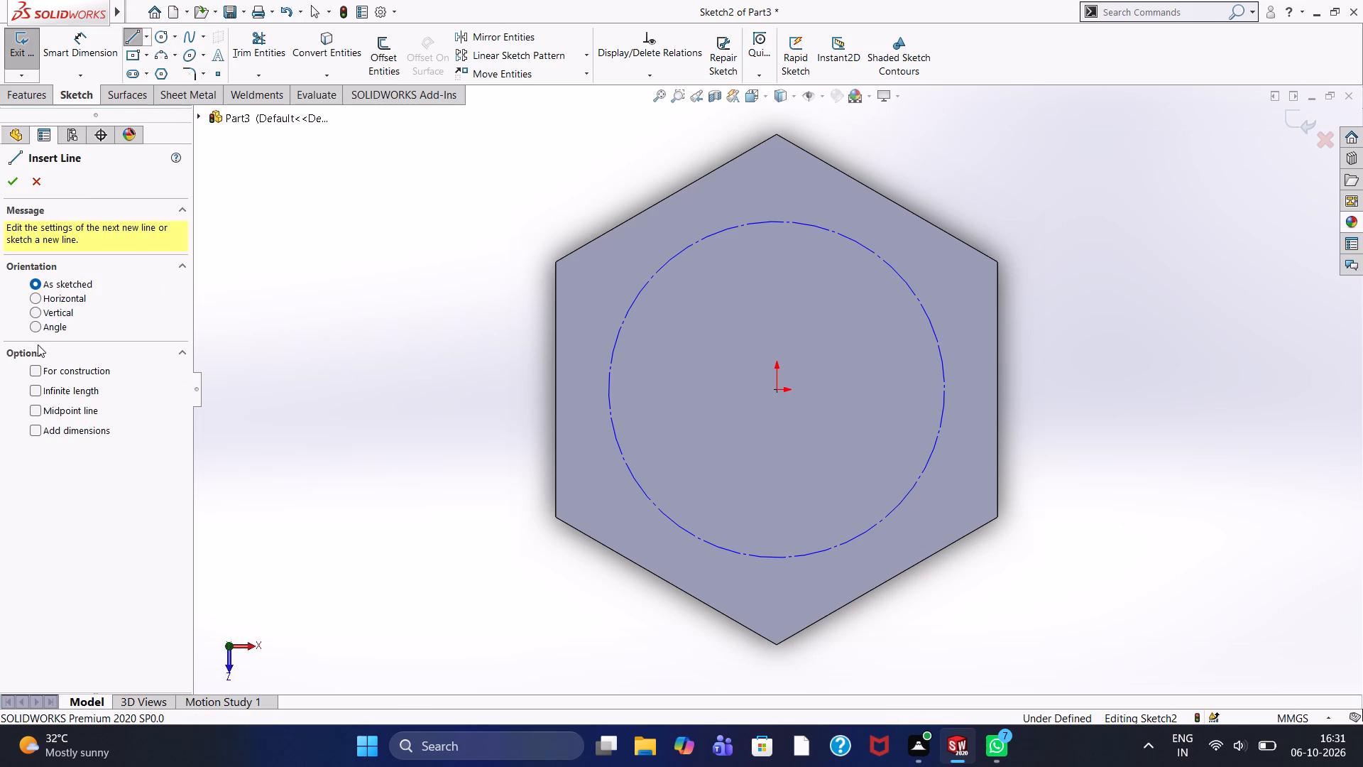
left_click(31, 376)
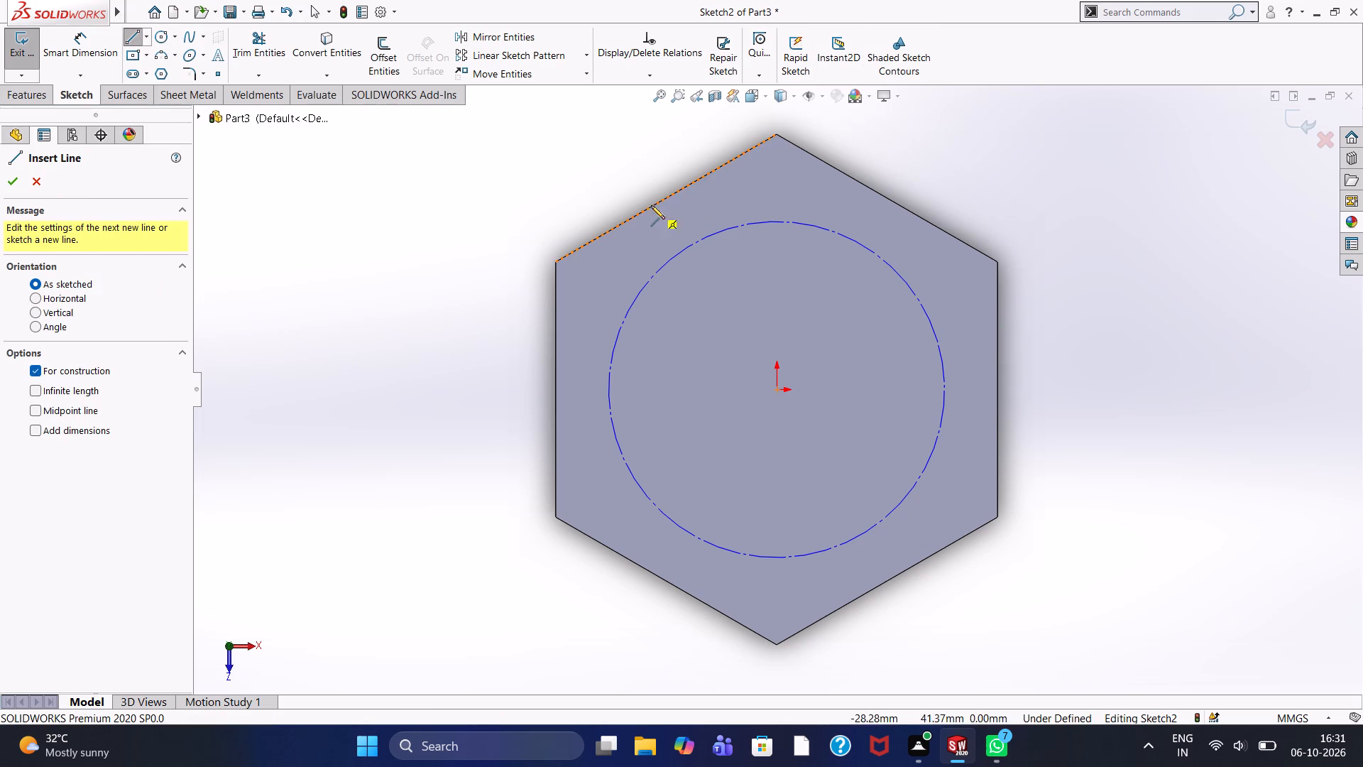
left_click(773, 137)
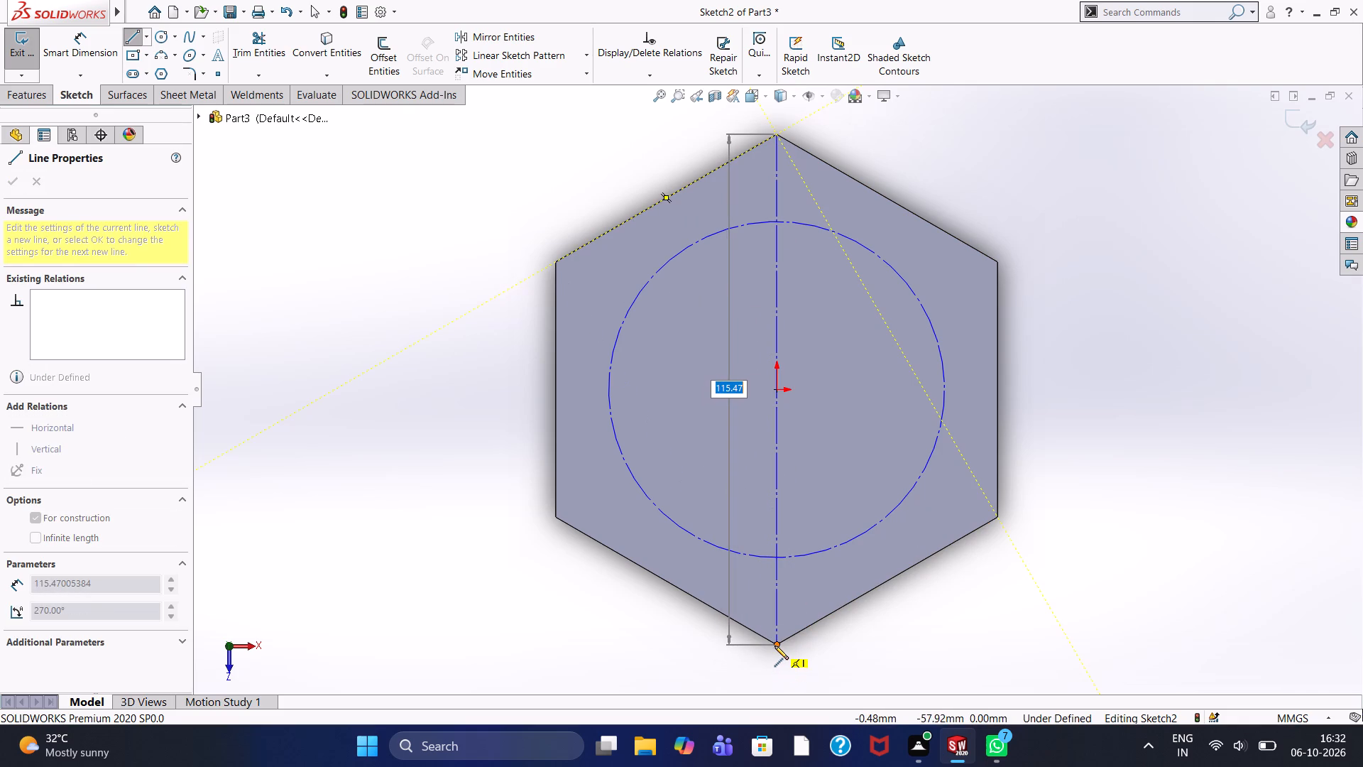
left_click(772, 646)
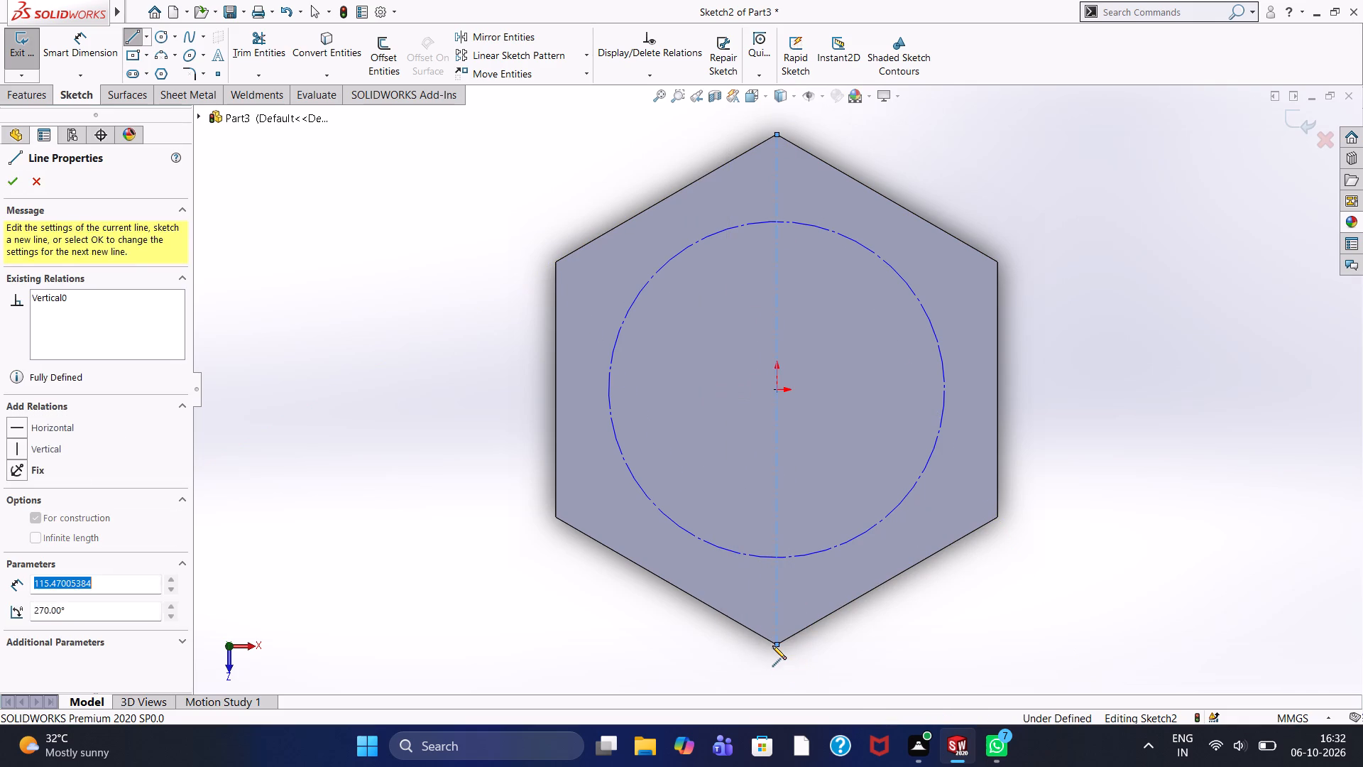
right_click(397, 583)
left_click(442, 592)
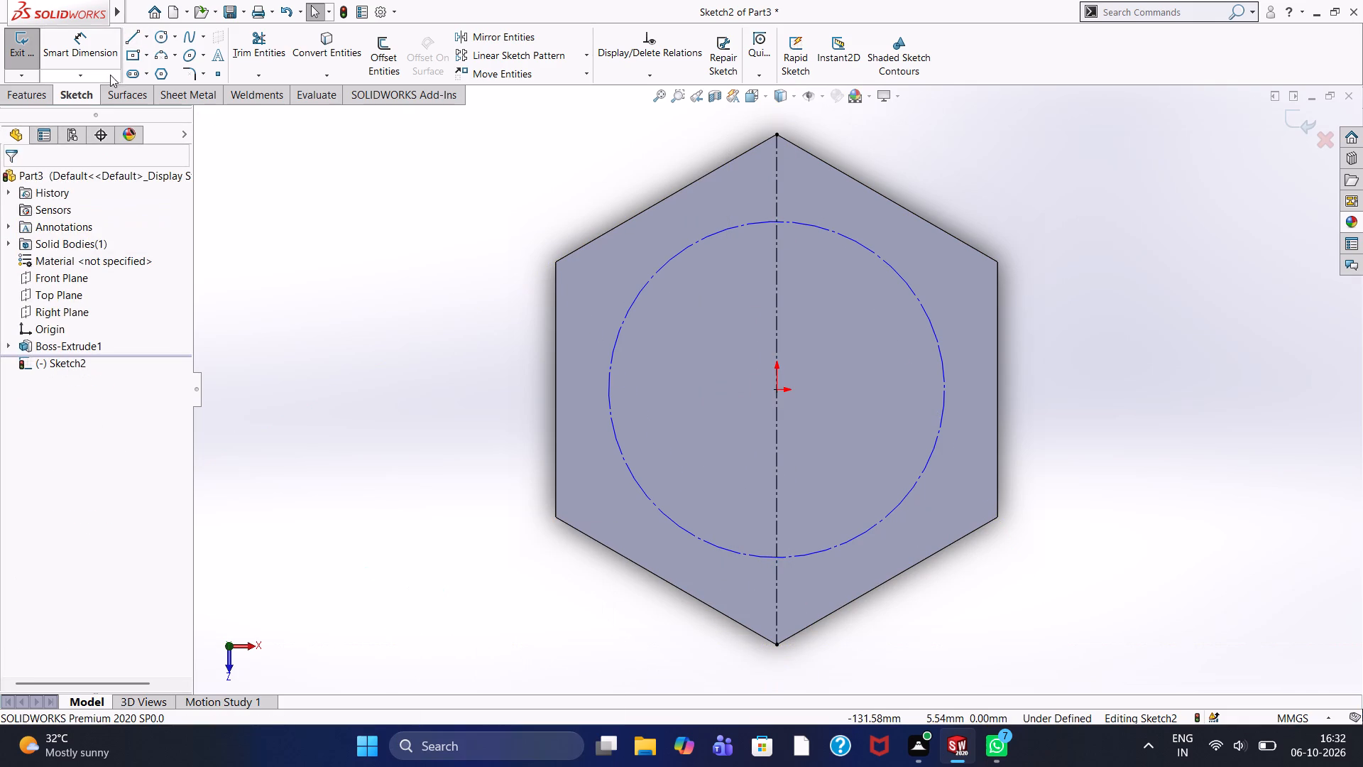
Sketch a horizontal construction line through the origin, joining the midpoints of the hexagon's two vertical edges.
left_click(128, 35)
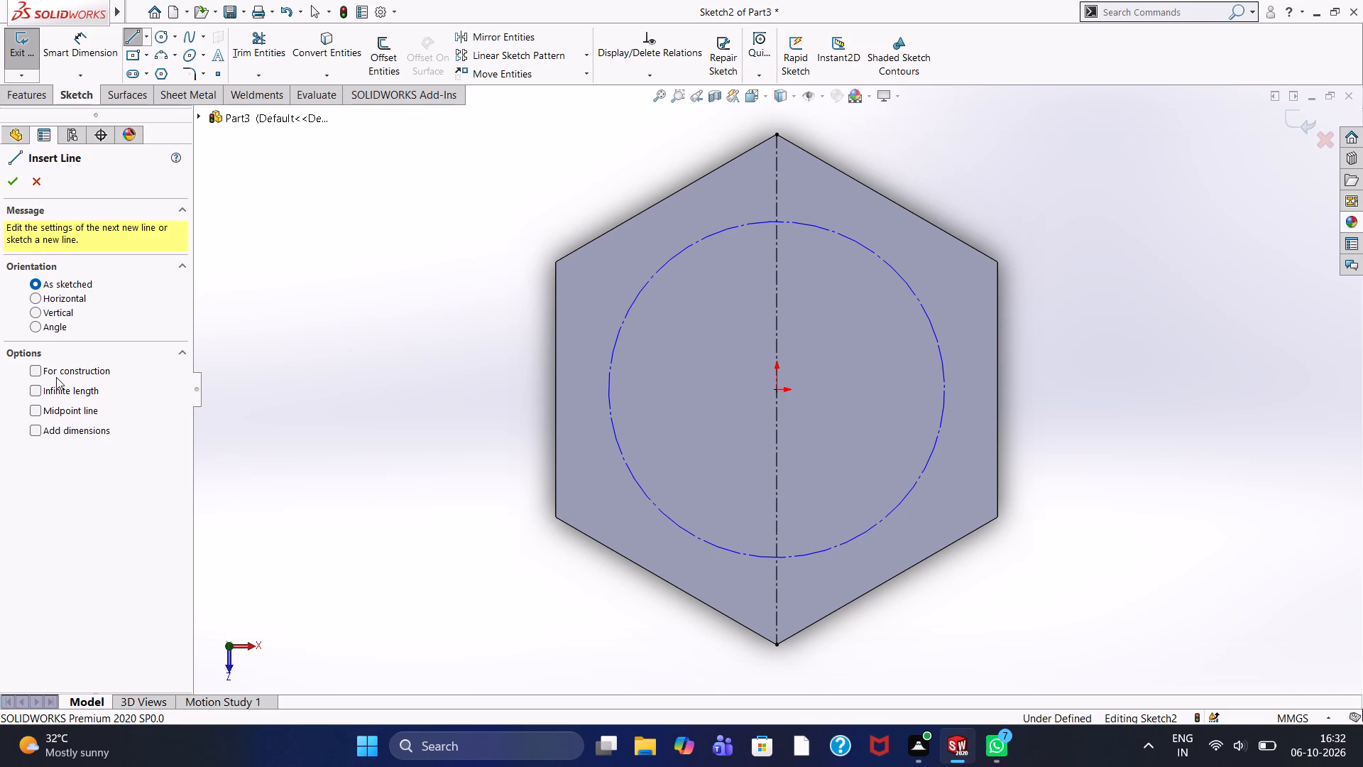
left_click(56, 377)
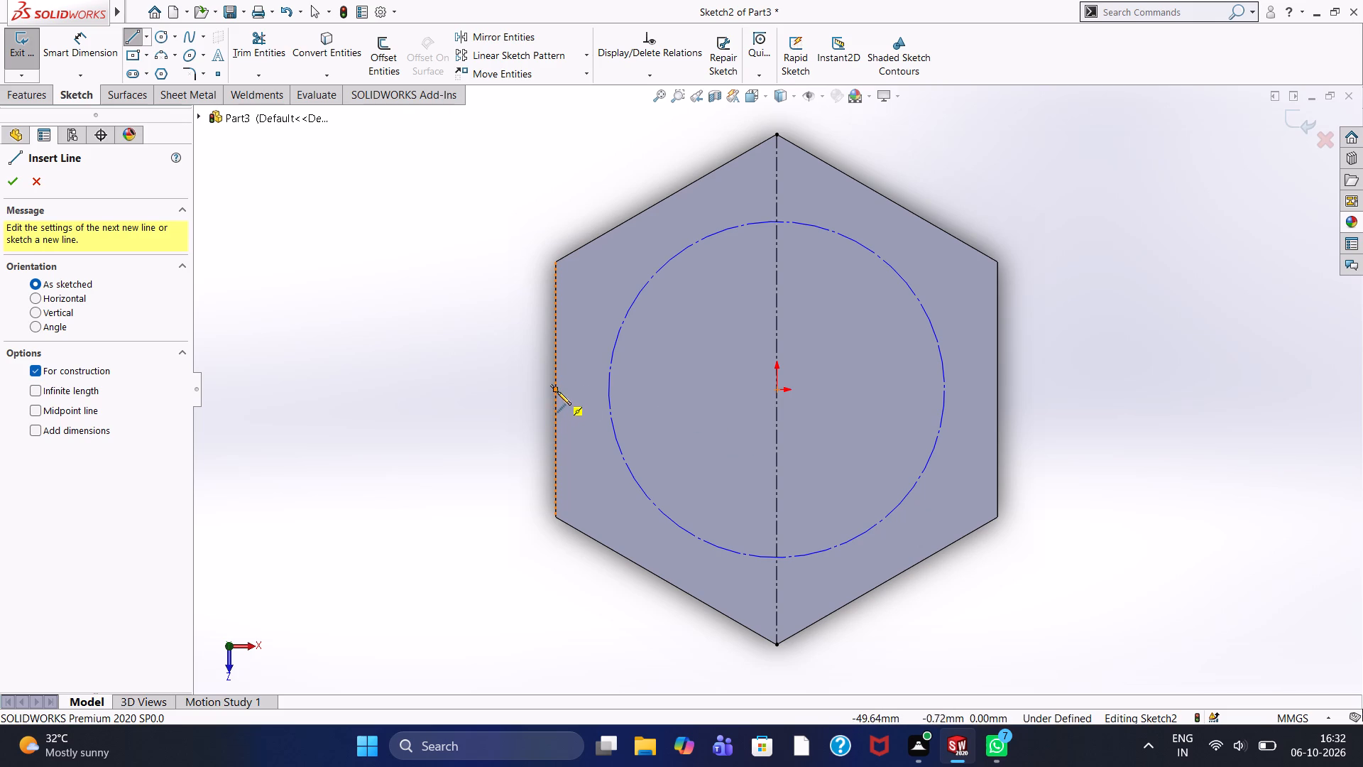
left_click(554, 388)
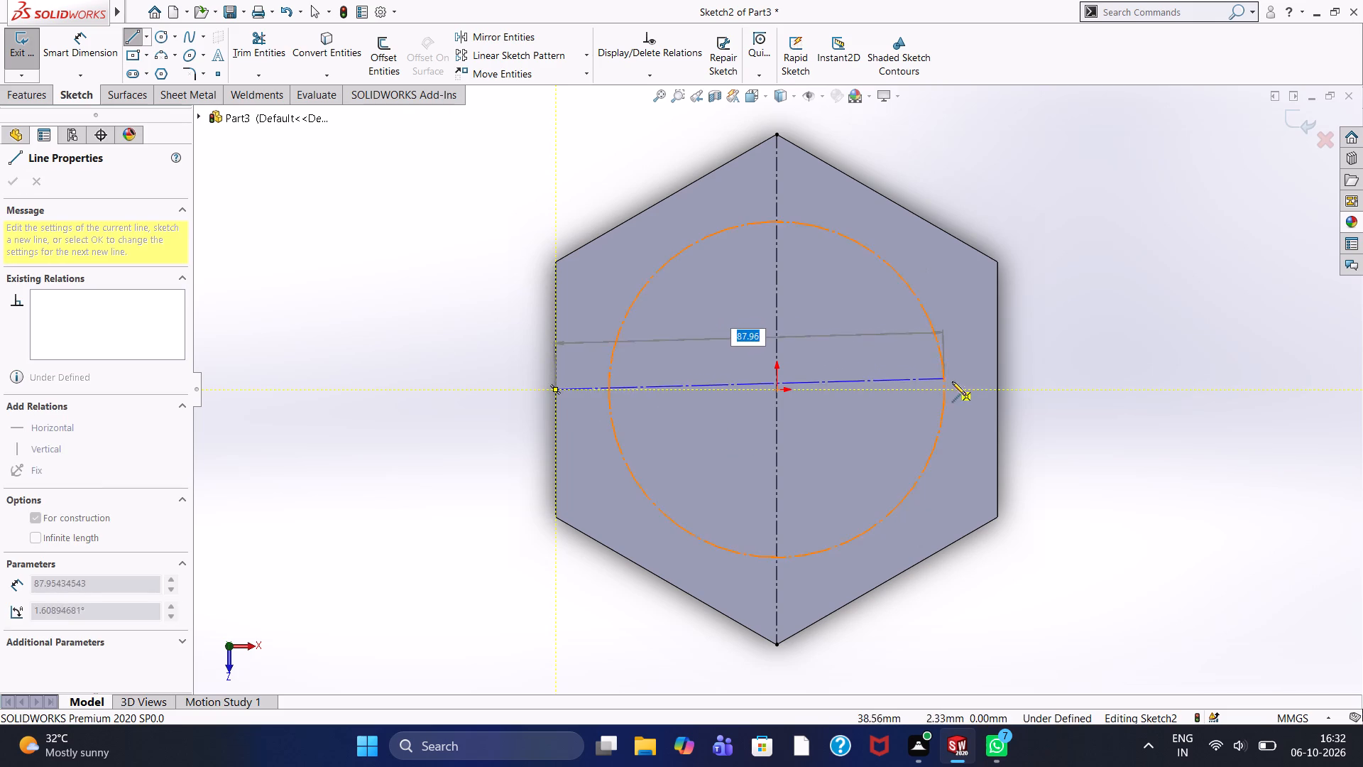
left_click(997, 390)
right_click(1076, 295)
left_click(1090, 308)
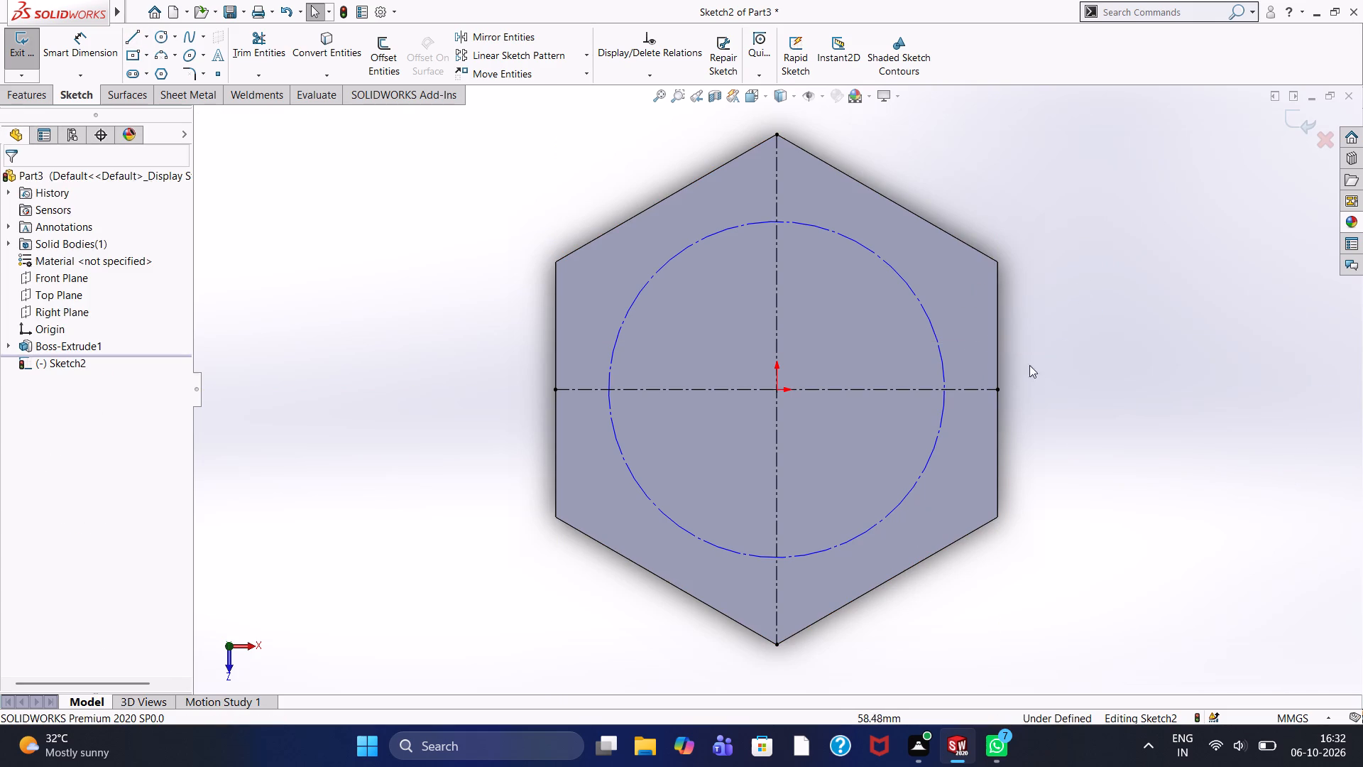
left_click(1153, 301)
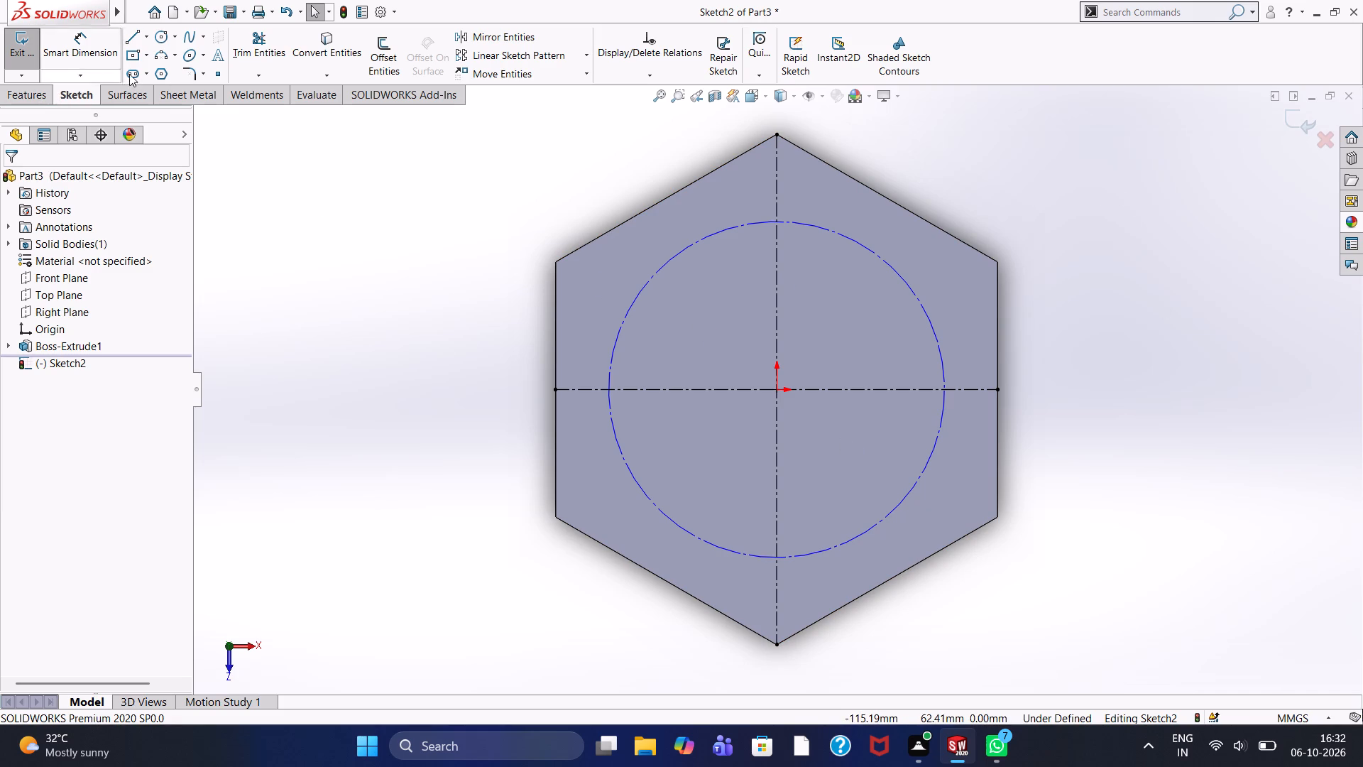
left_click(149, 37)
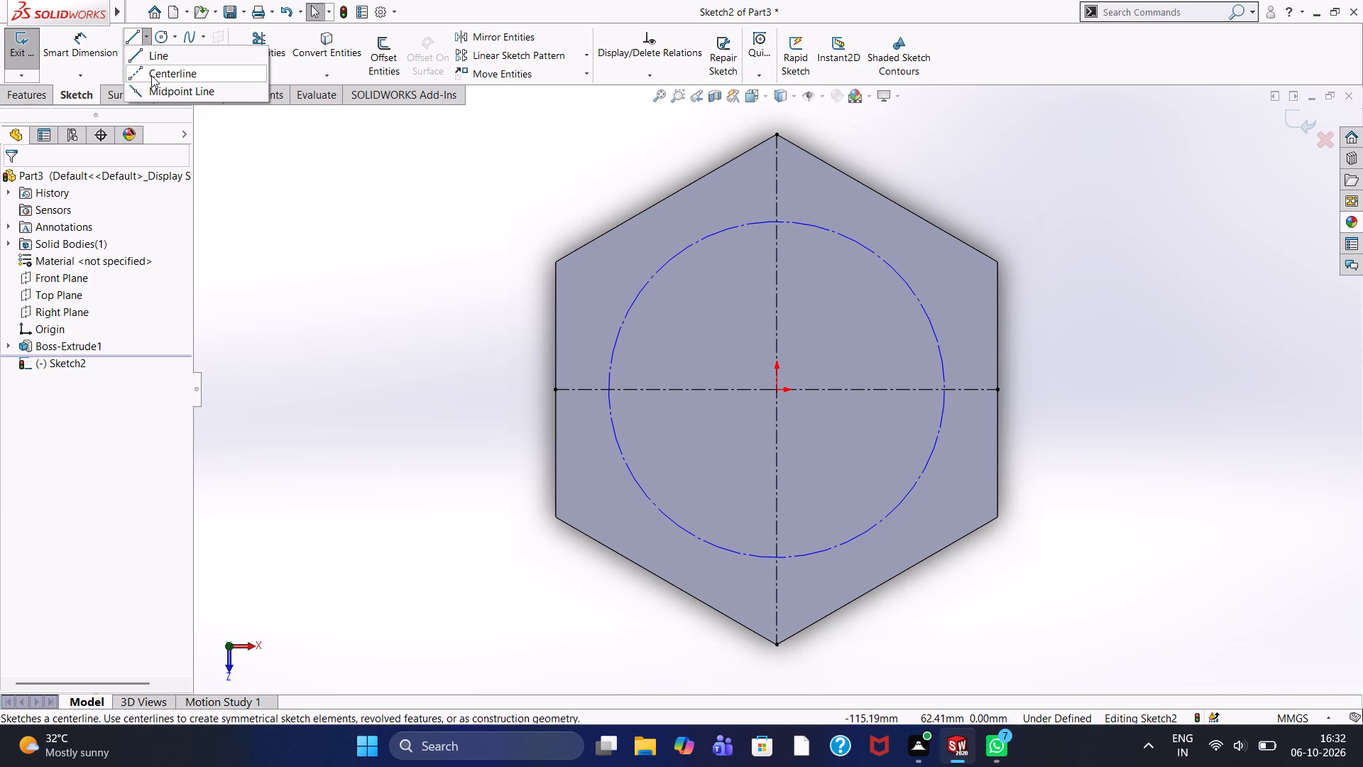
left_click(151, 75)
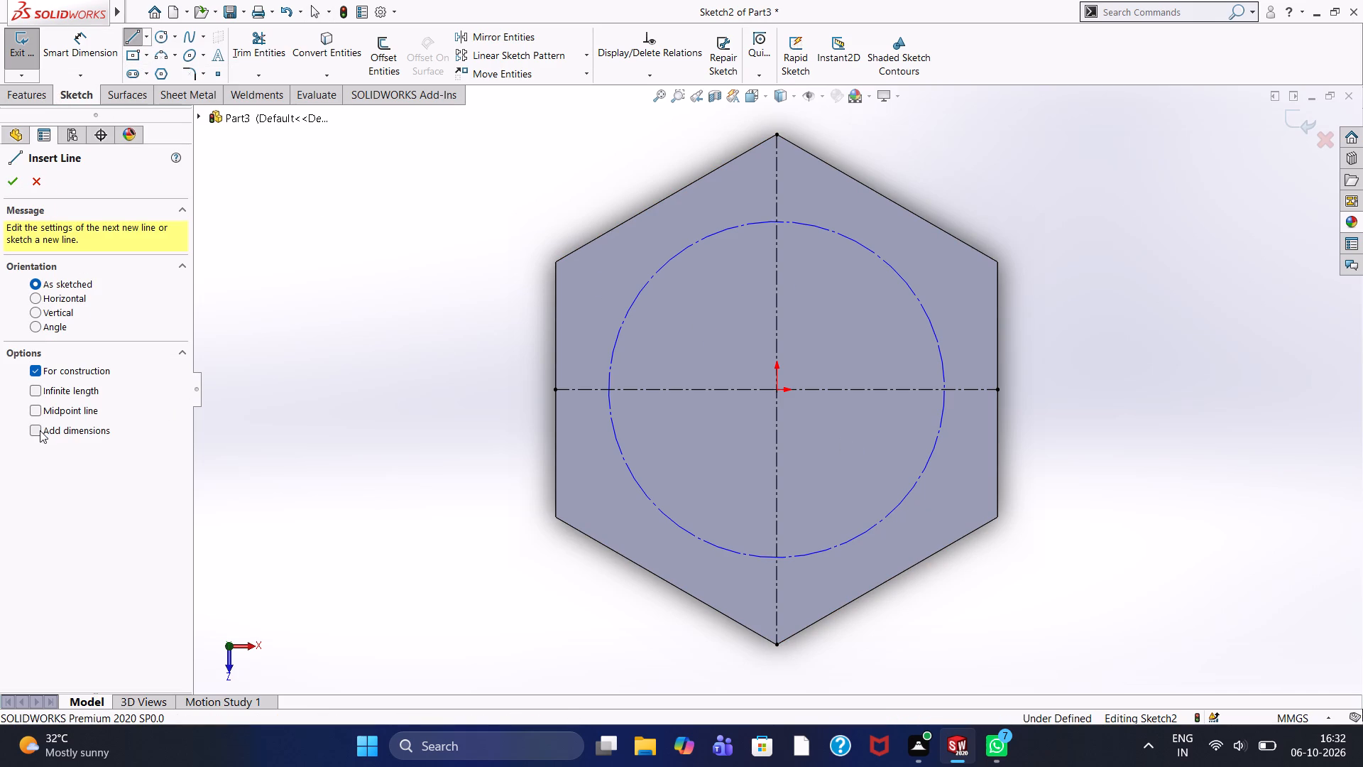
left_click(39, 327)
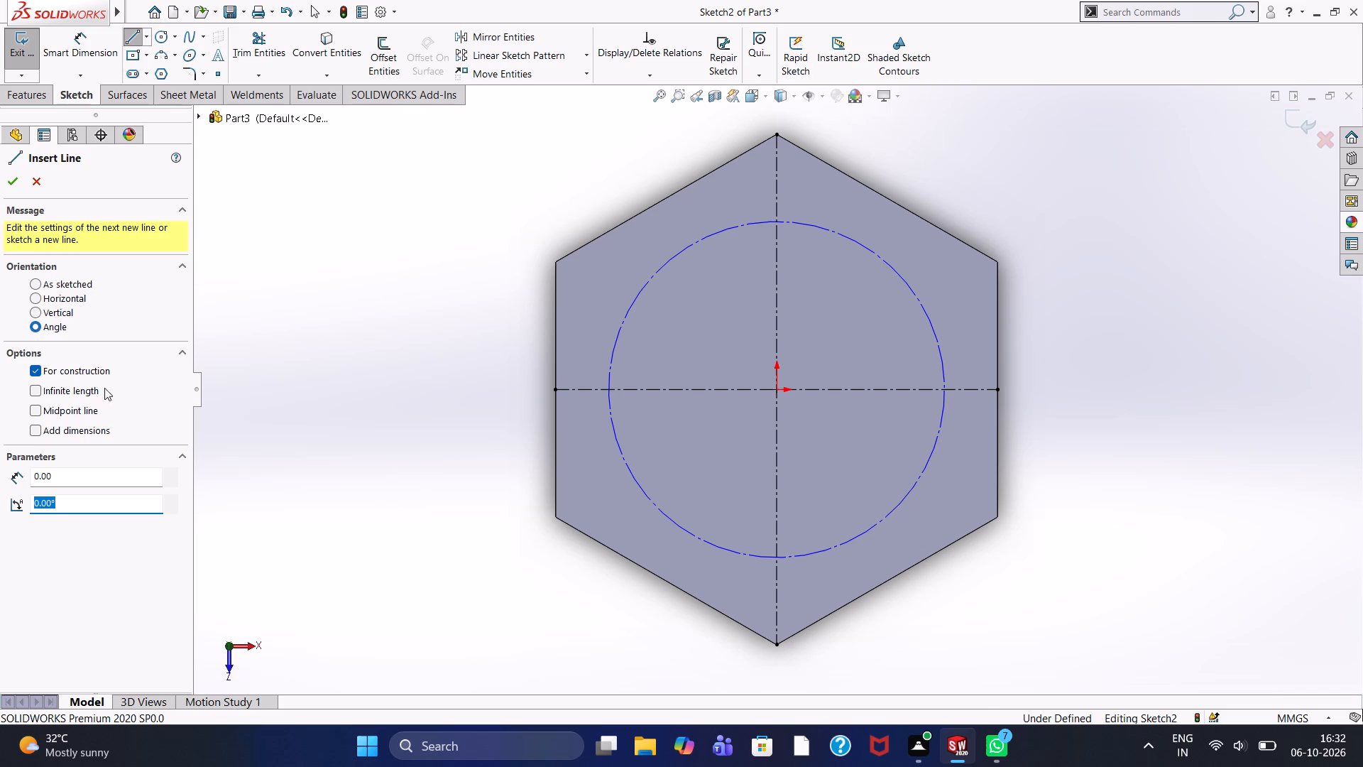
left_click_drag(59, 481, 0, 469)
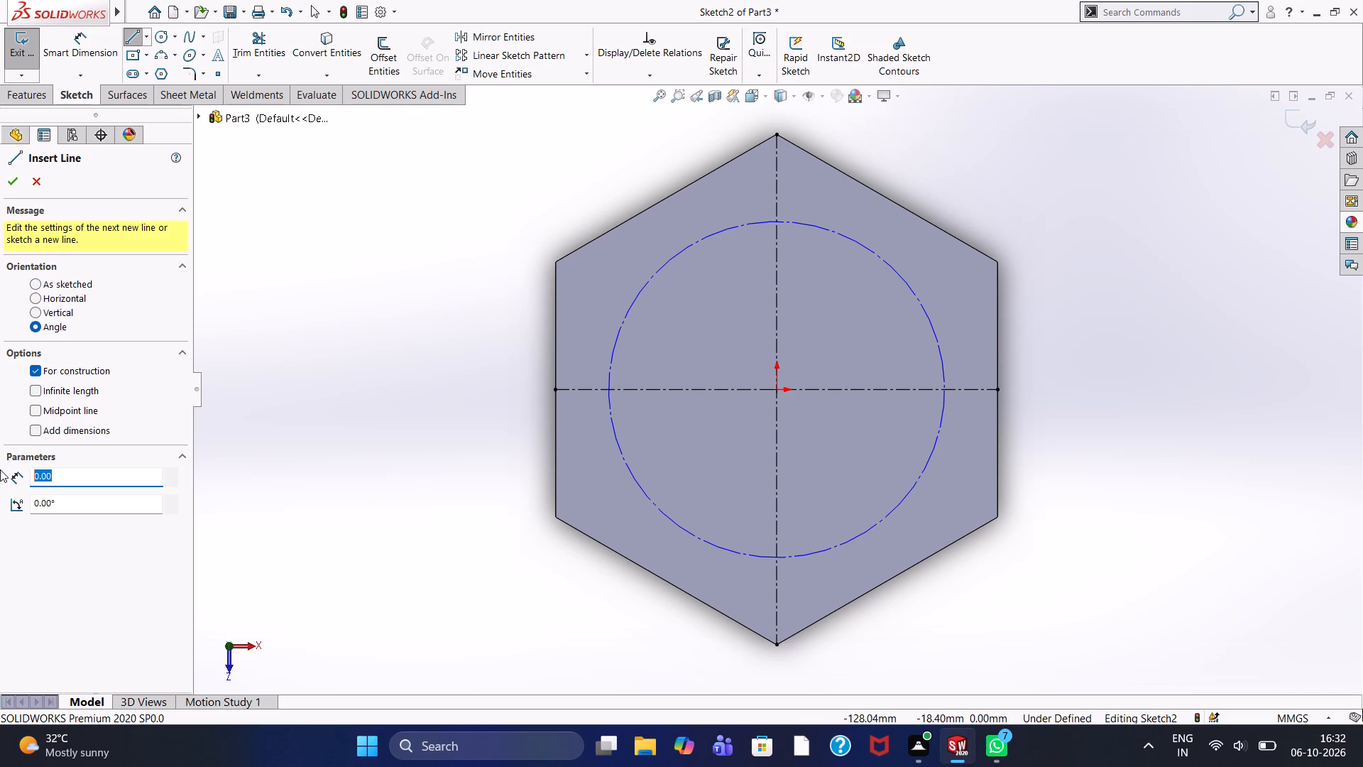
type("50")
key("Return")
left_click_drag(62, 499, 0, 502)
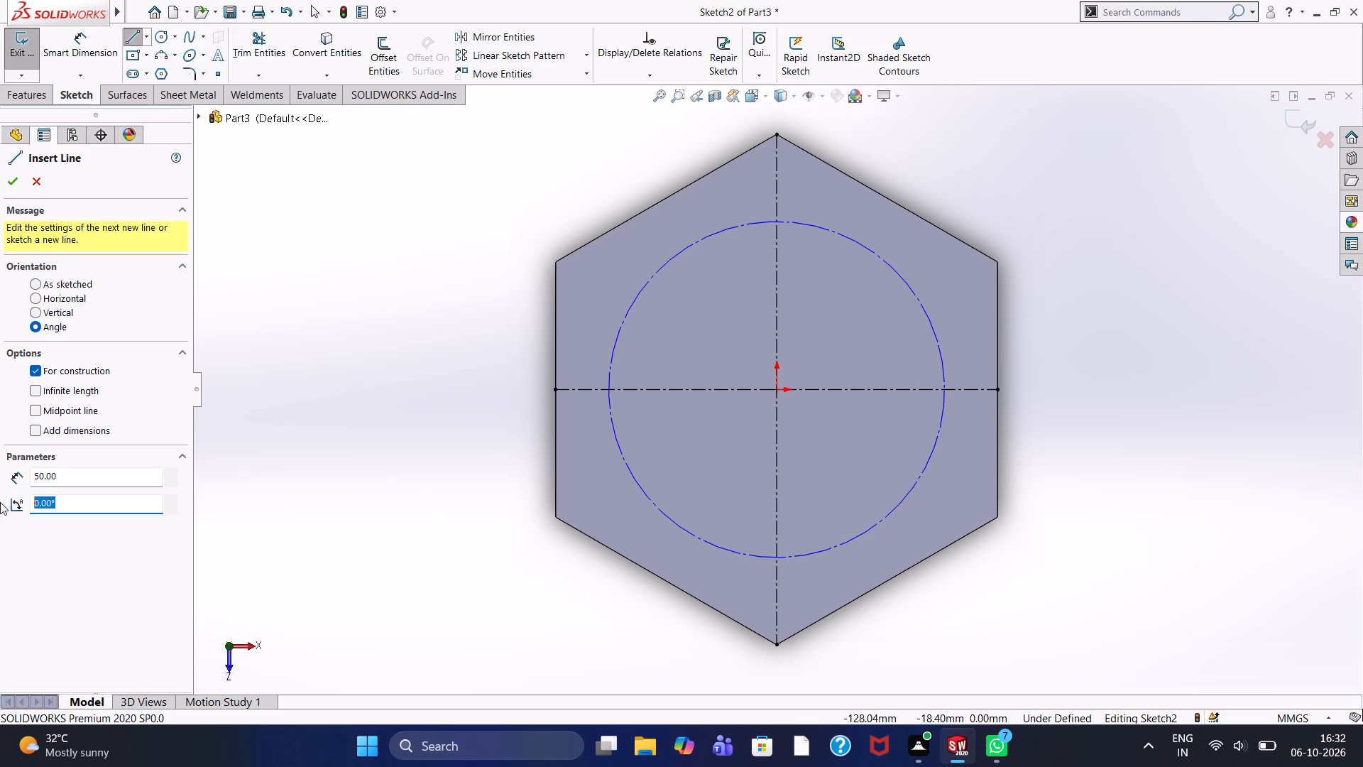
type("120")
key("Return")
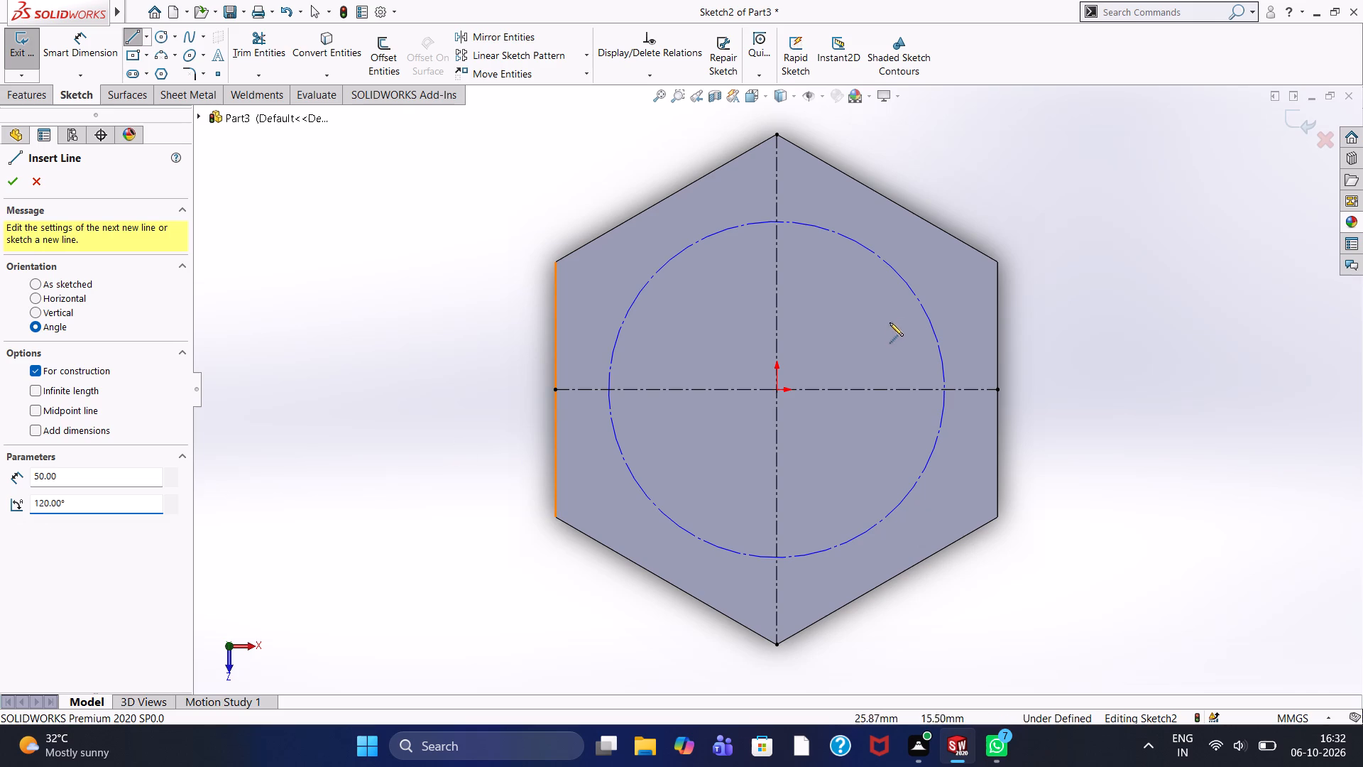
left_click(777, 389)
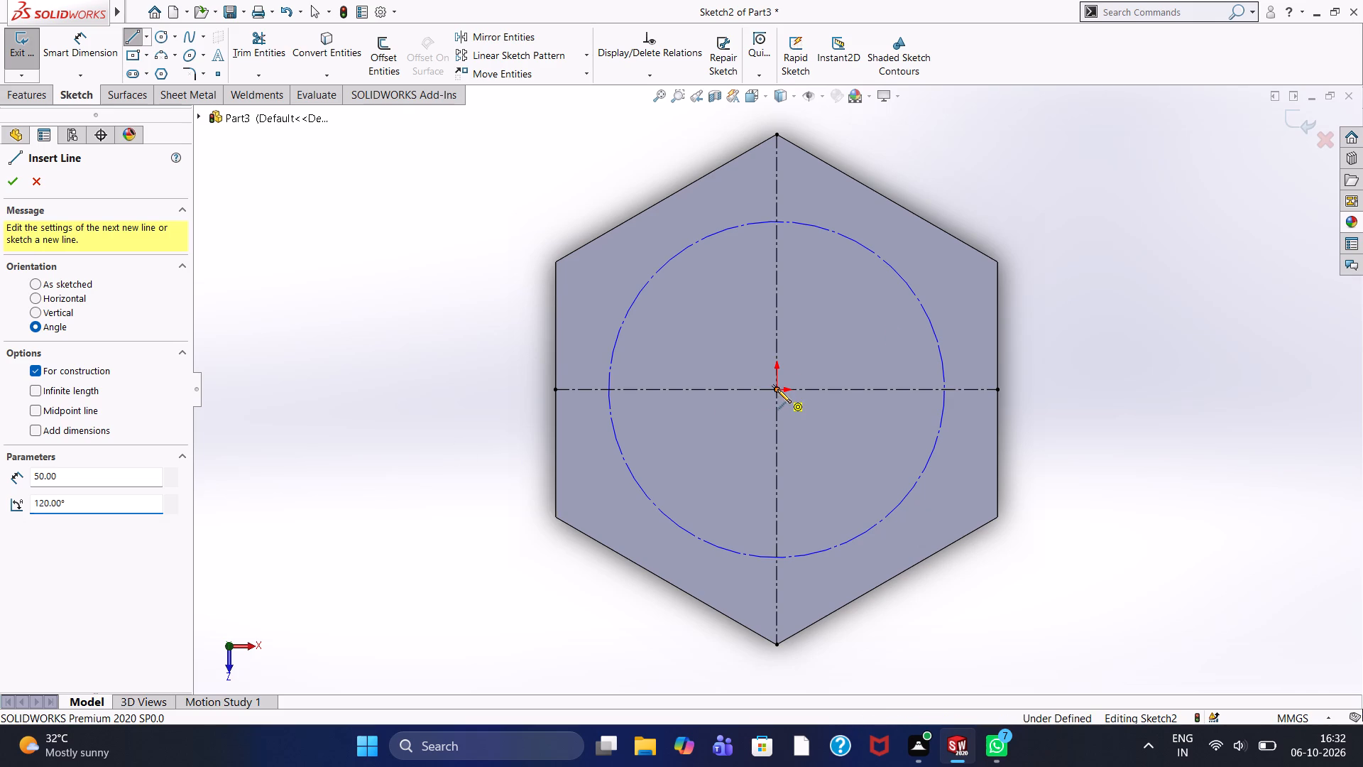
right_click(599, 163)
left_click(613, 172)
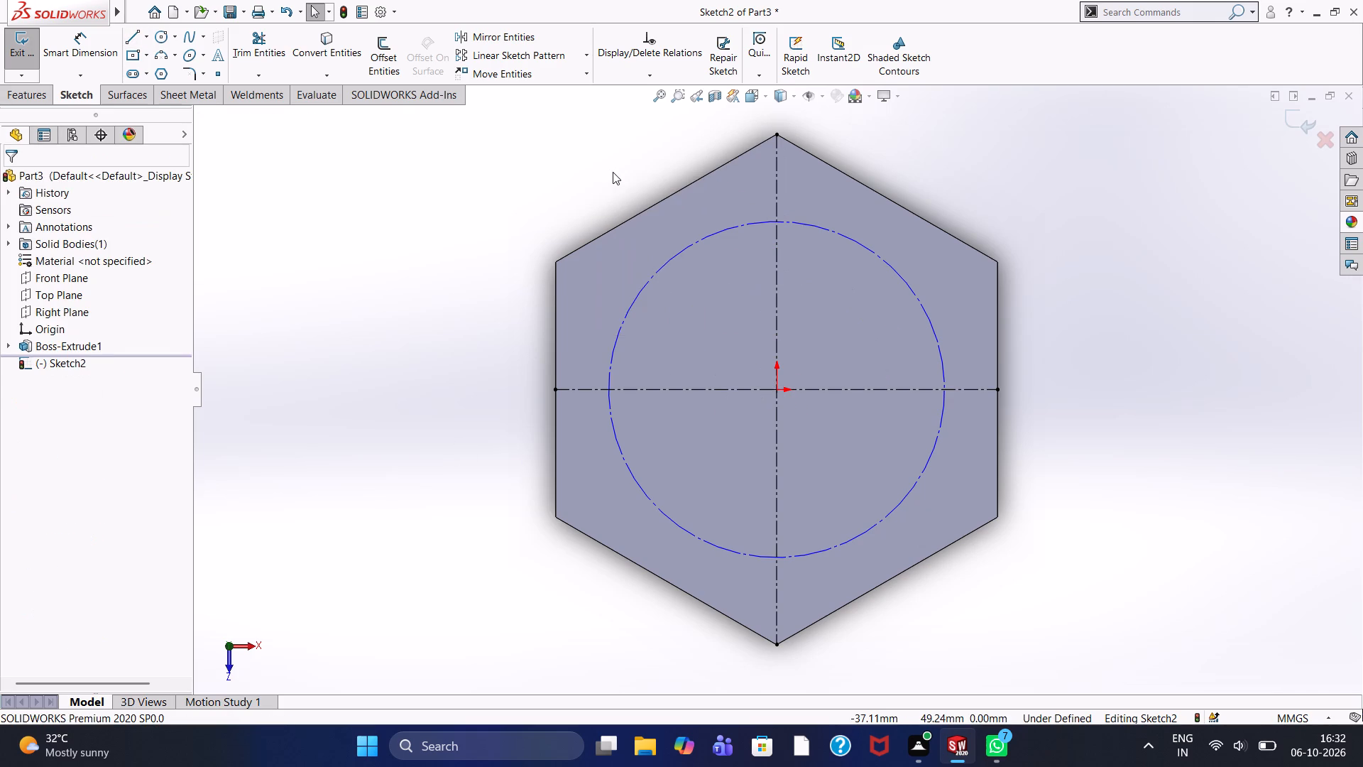
Sketch a 50 mm construction line from the origin at a 120° angle, ending on the hexagon's upper-left edge.
left_click(131, 28)
left_click(29, 371)
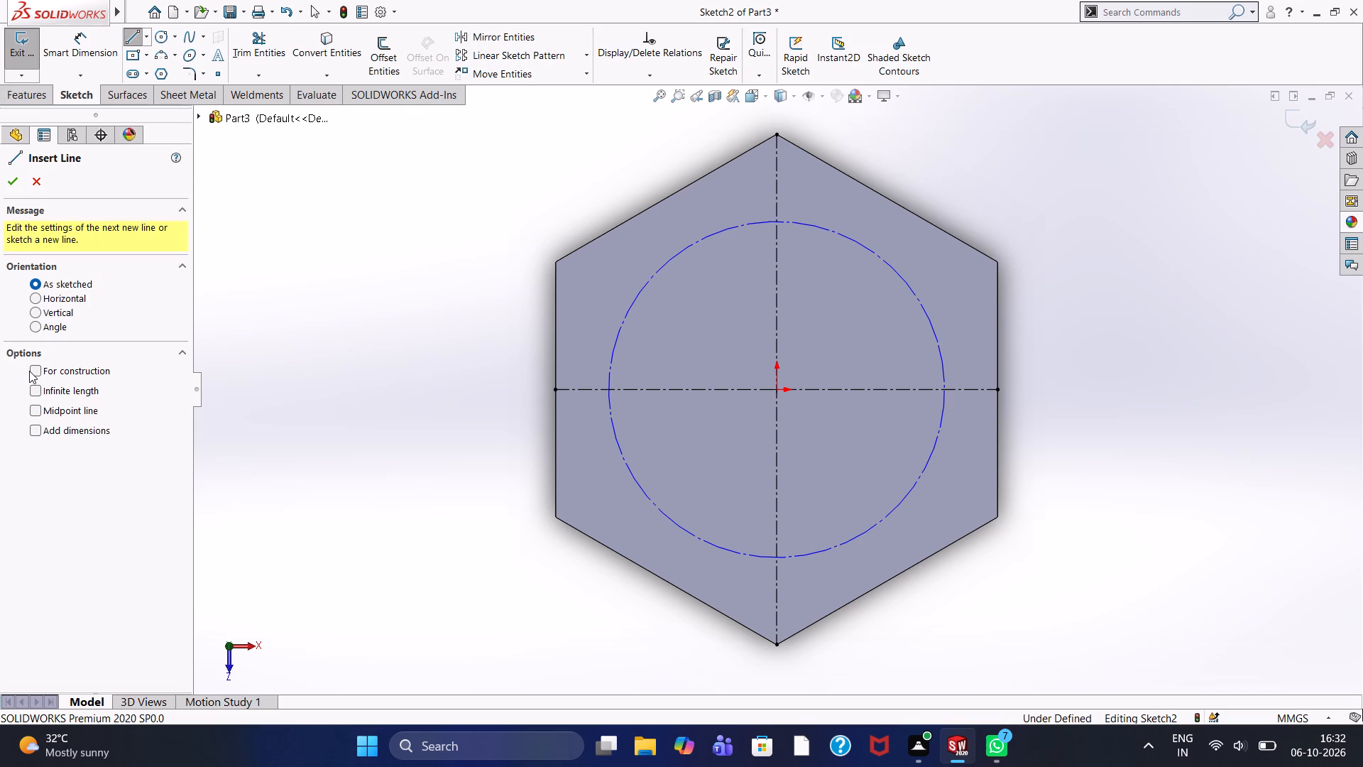
left_click(33, 369)
left_click(38, 324)
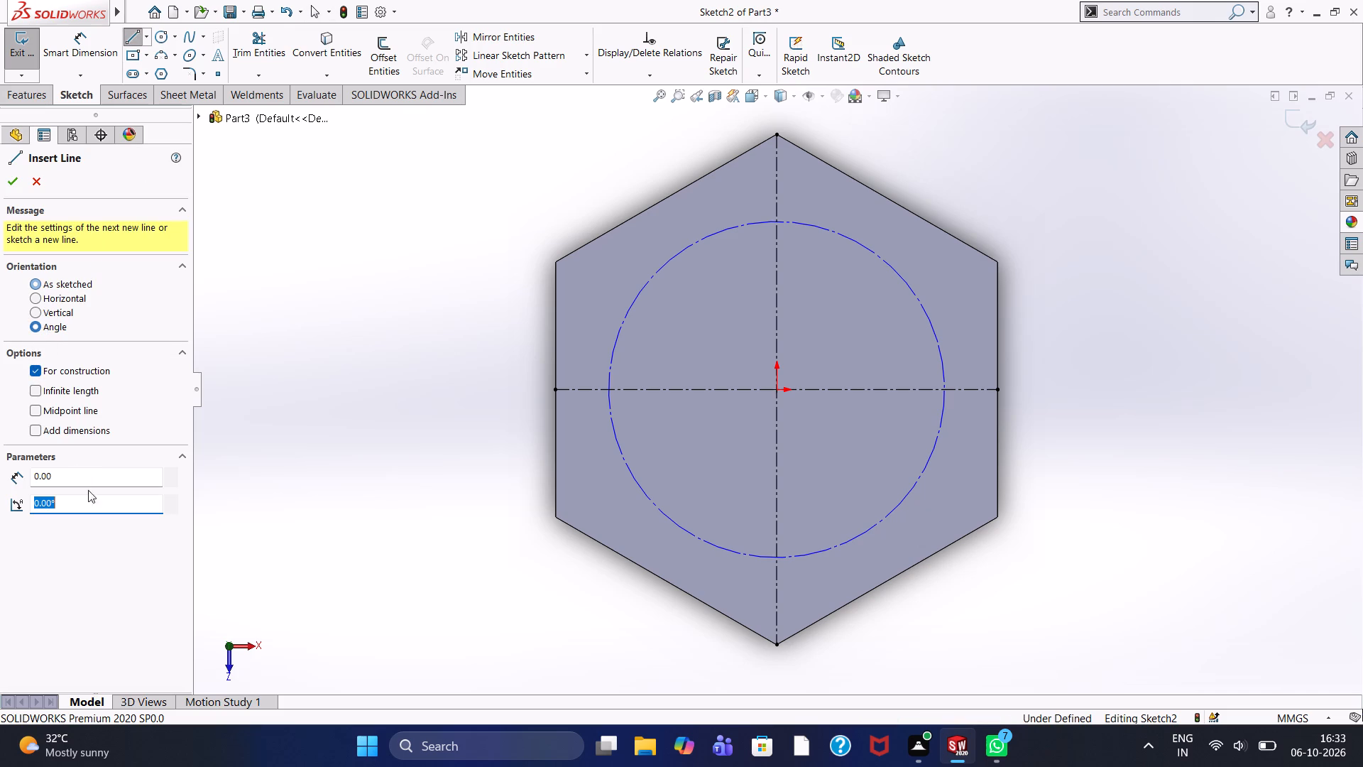
left_click_drag(90, 474, 0, 486)
type("50")
key("Return")
left_click_drag(56, 506, 0, 528)
type("120")
key("Return")
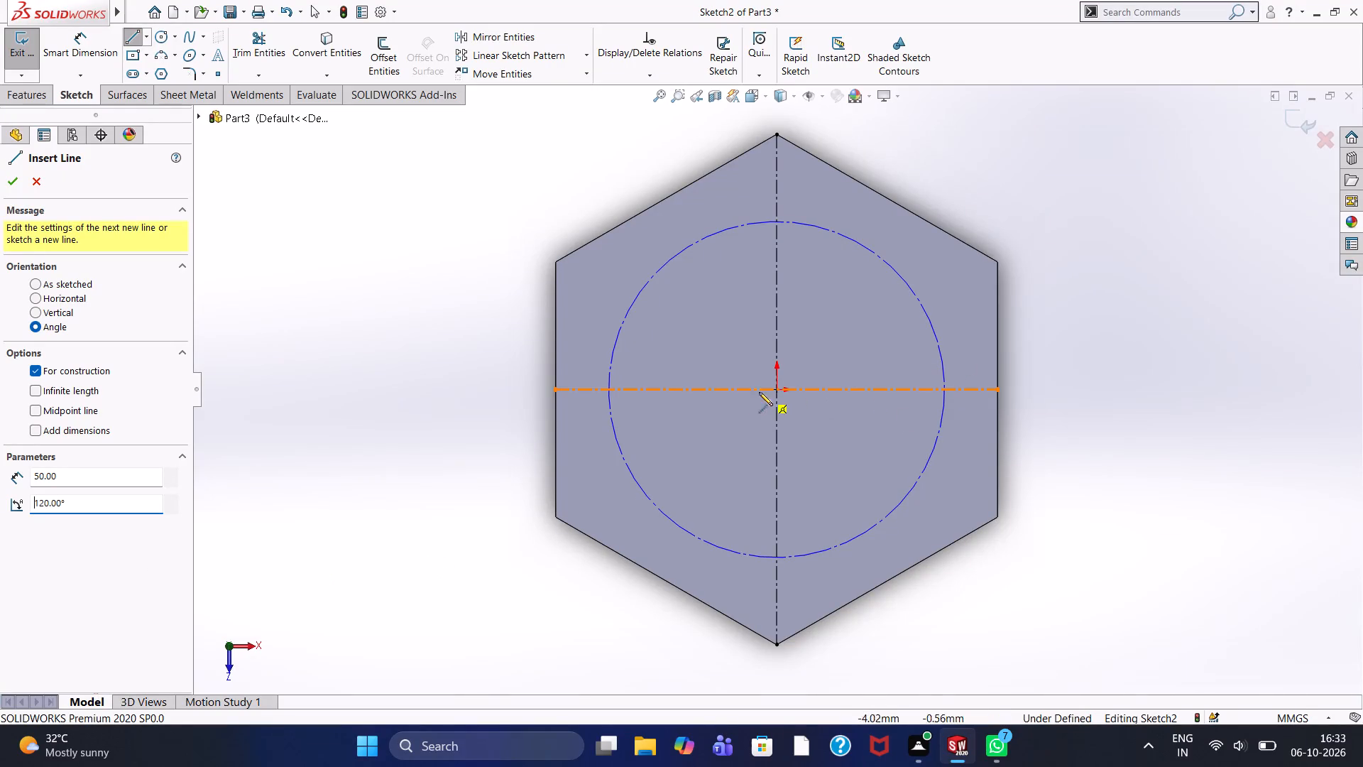
left_click(772, 388)
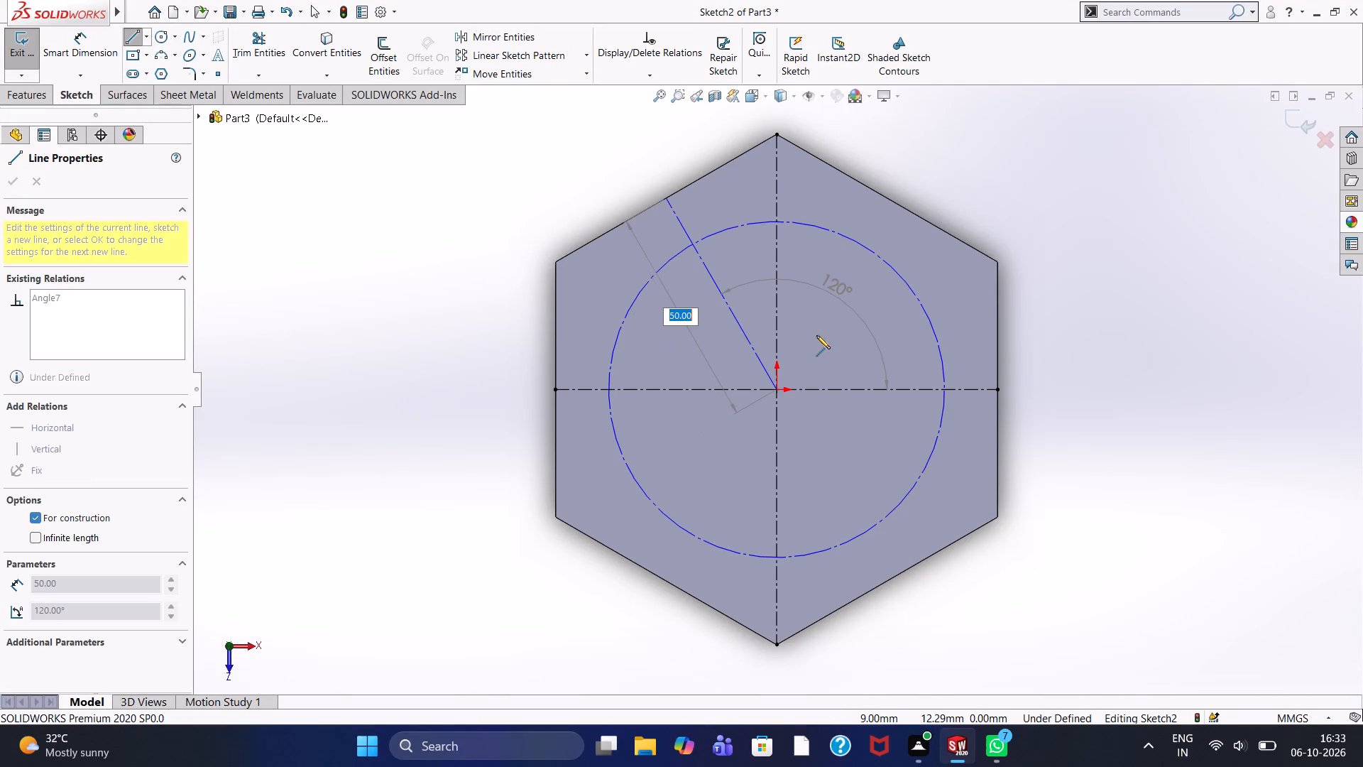
left_click(735, 269)
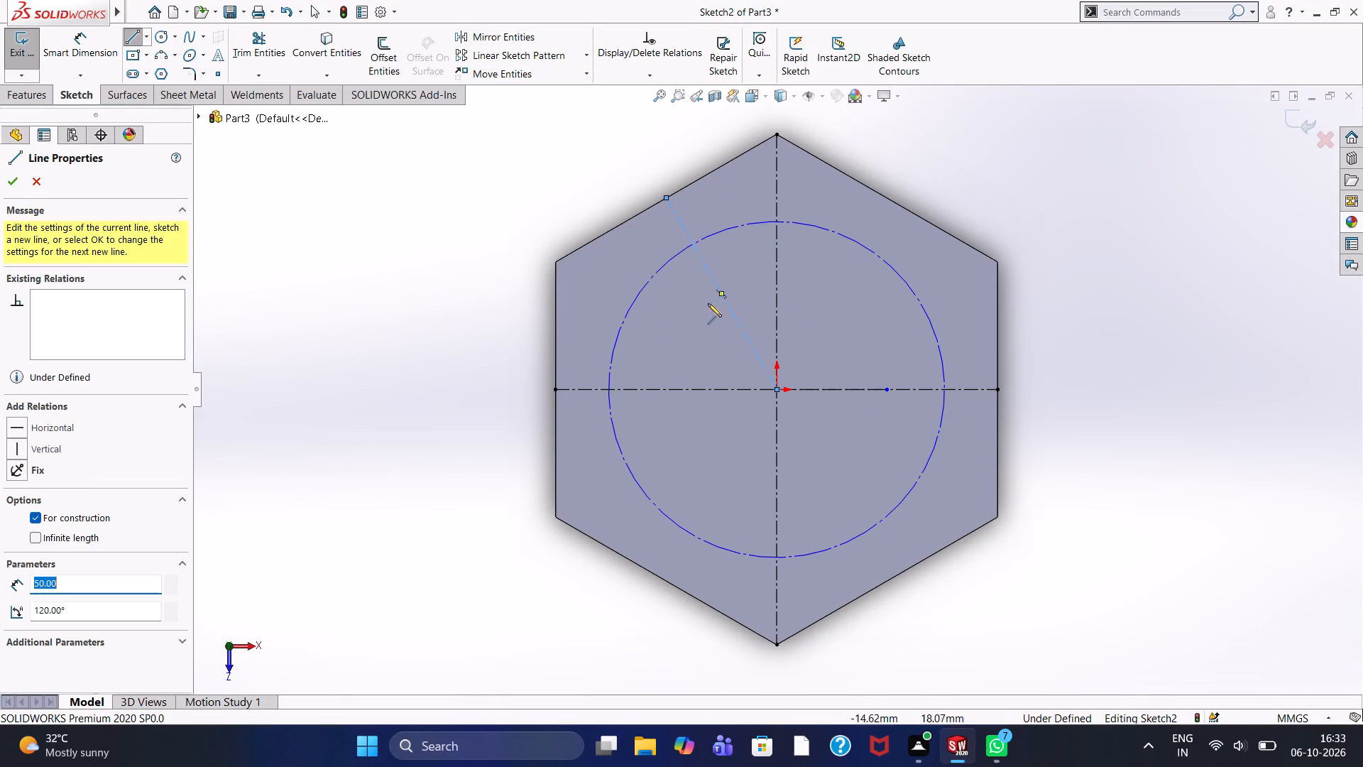
left_click(520, 182)
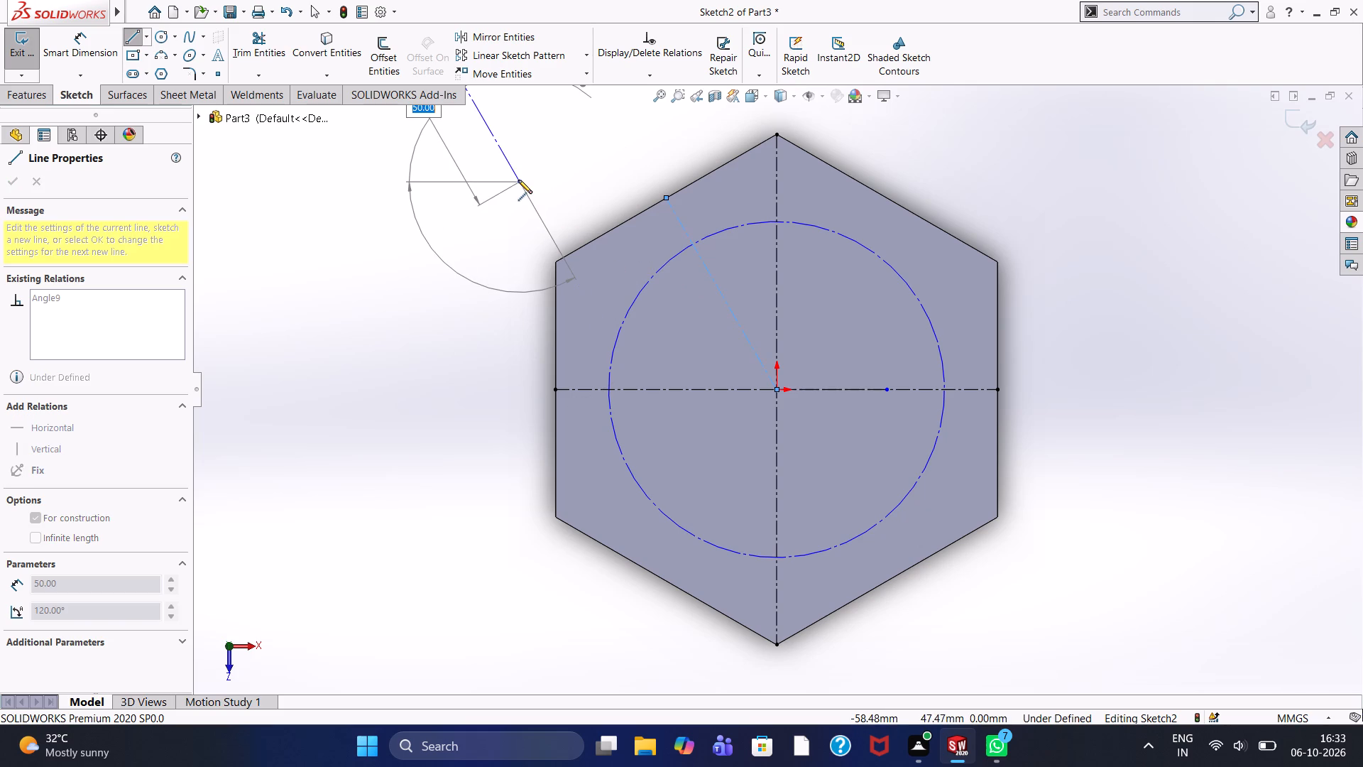
key("Escape")
key("Escape")
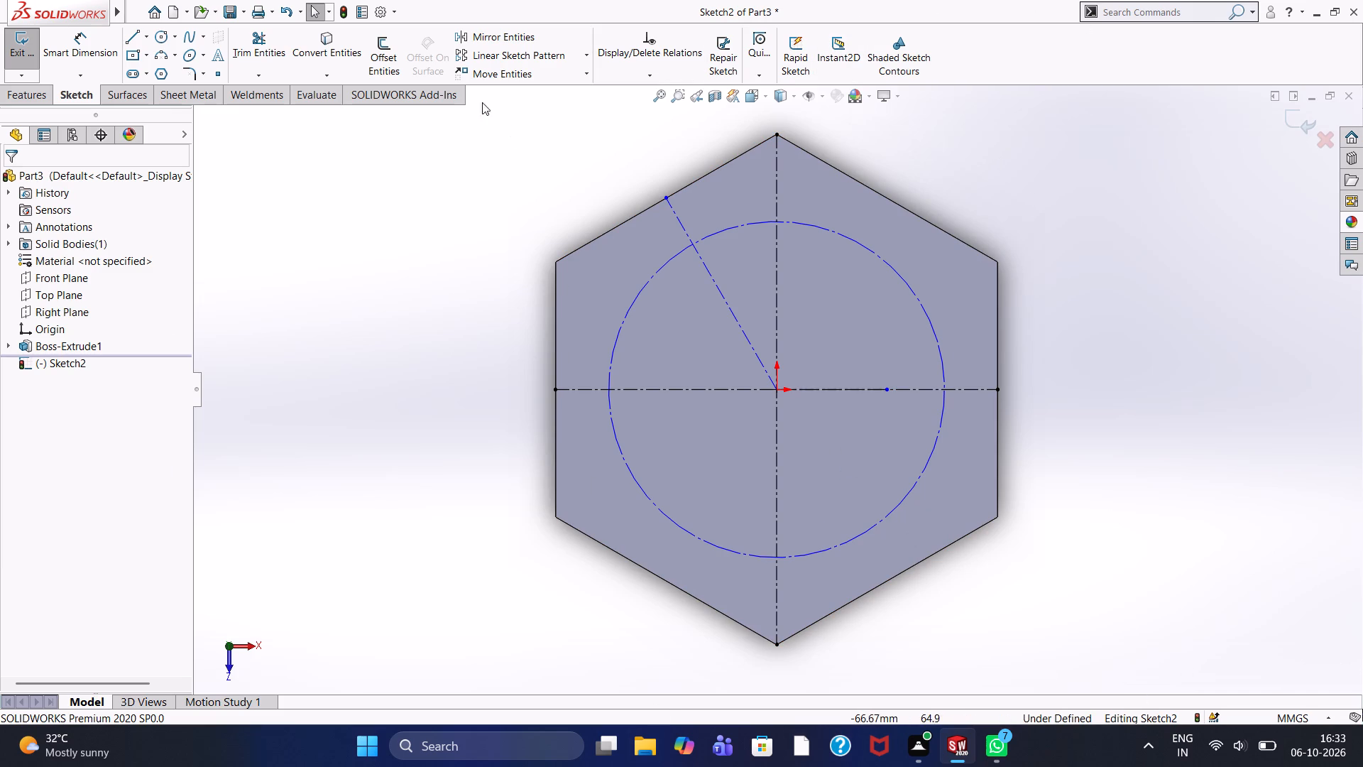
Mirror the 120° construction line about the vertical construction line, keeping the original as a copy.
left_click(505, 39)
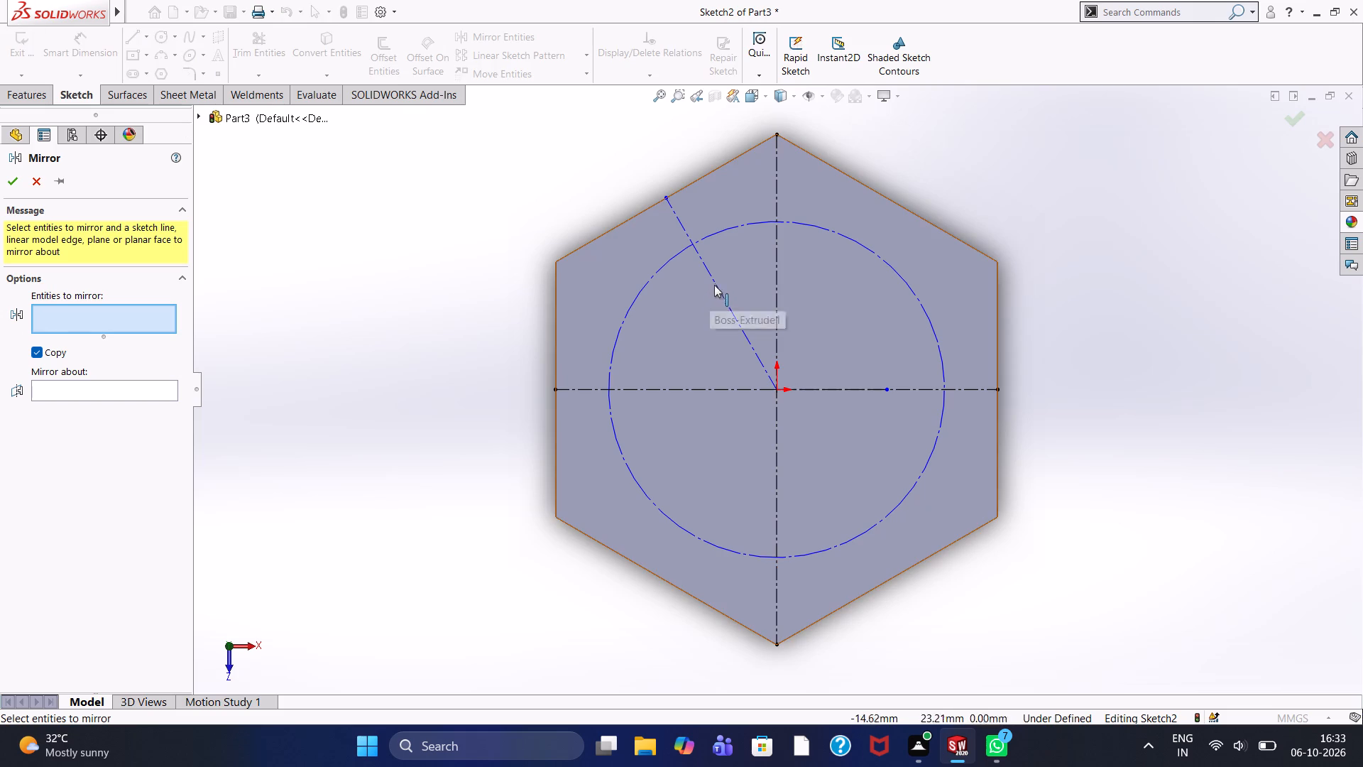
left_click(715, 283)
left_click(124, 393)
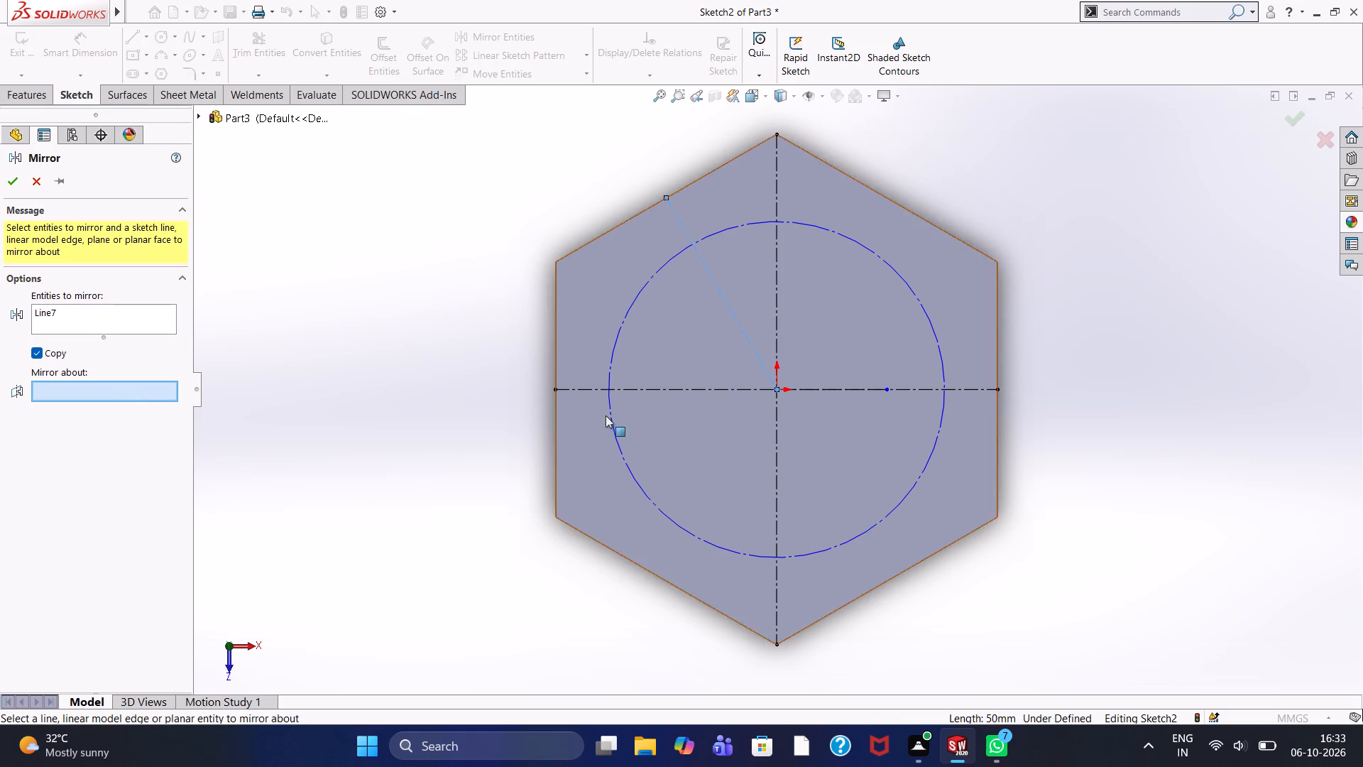
left_click(770, 288)
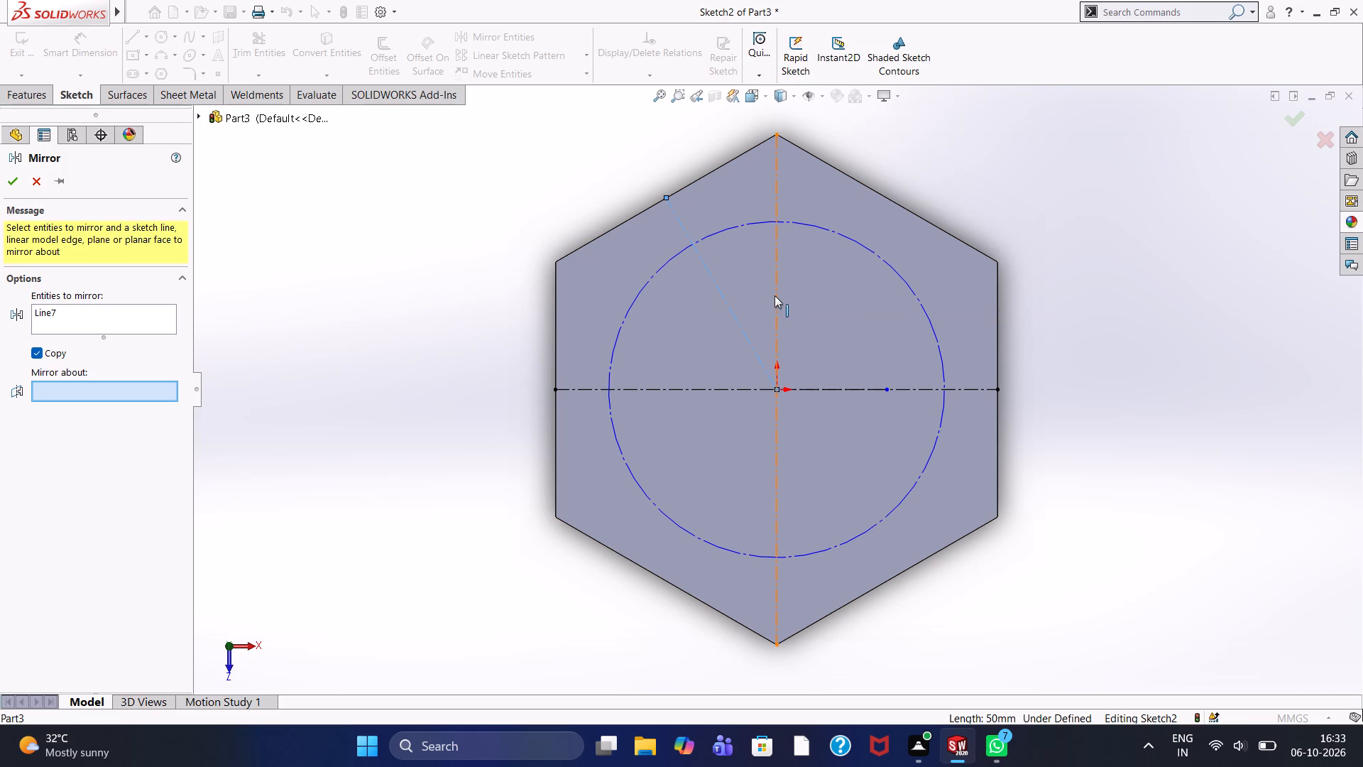
left_click(774, 295)
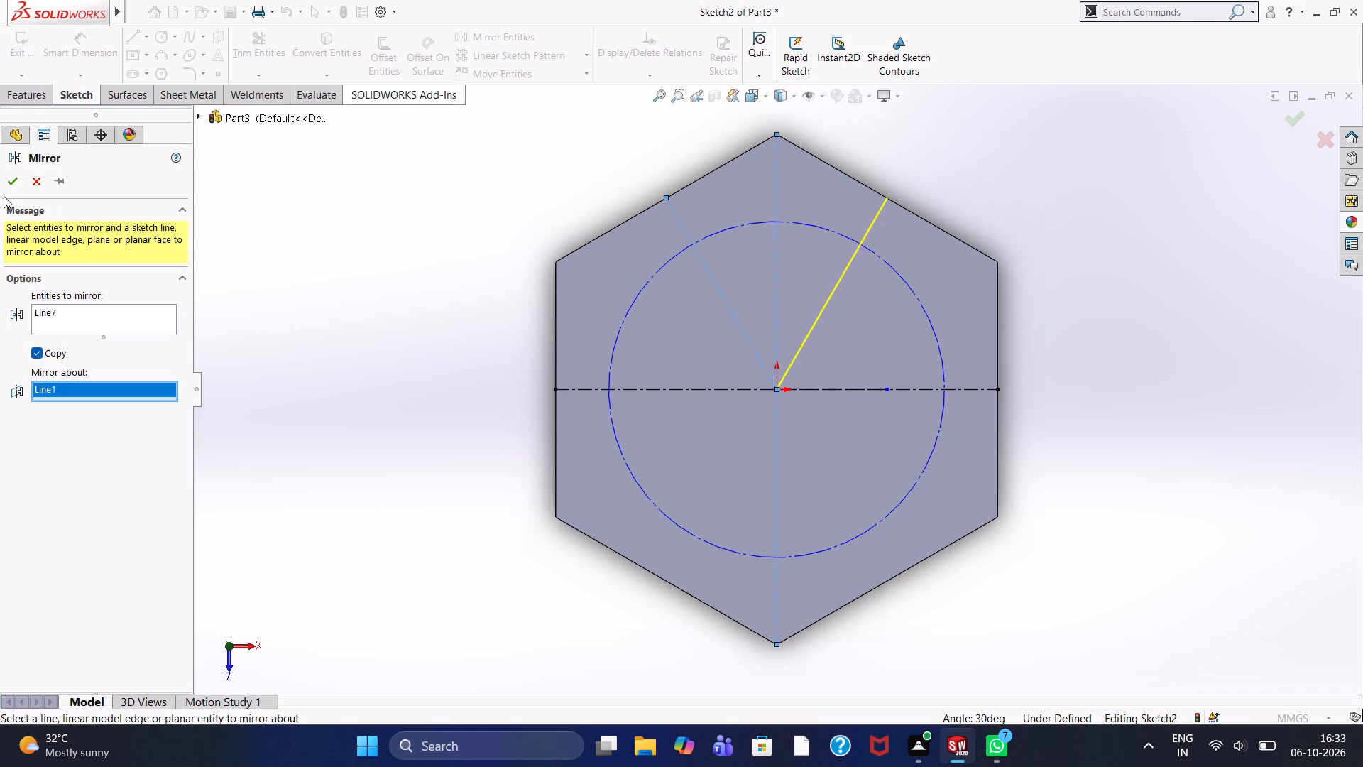
left_click(13, 183)
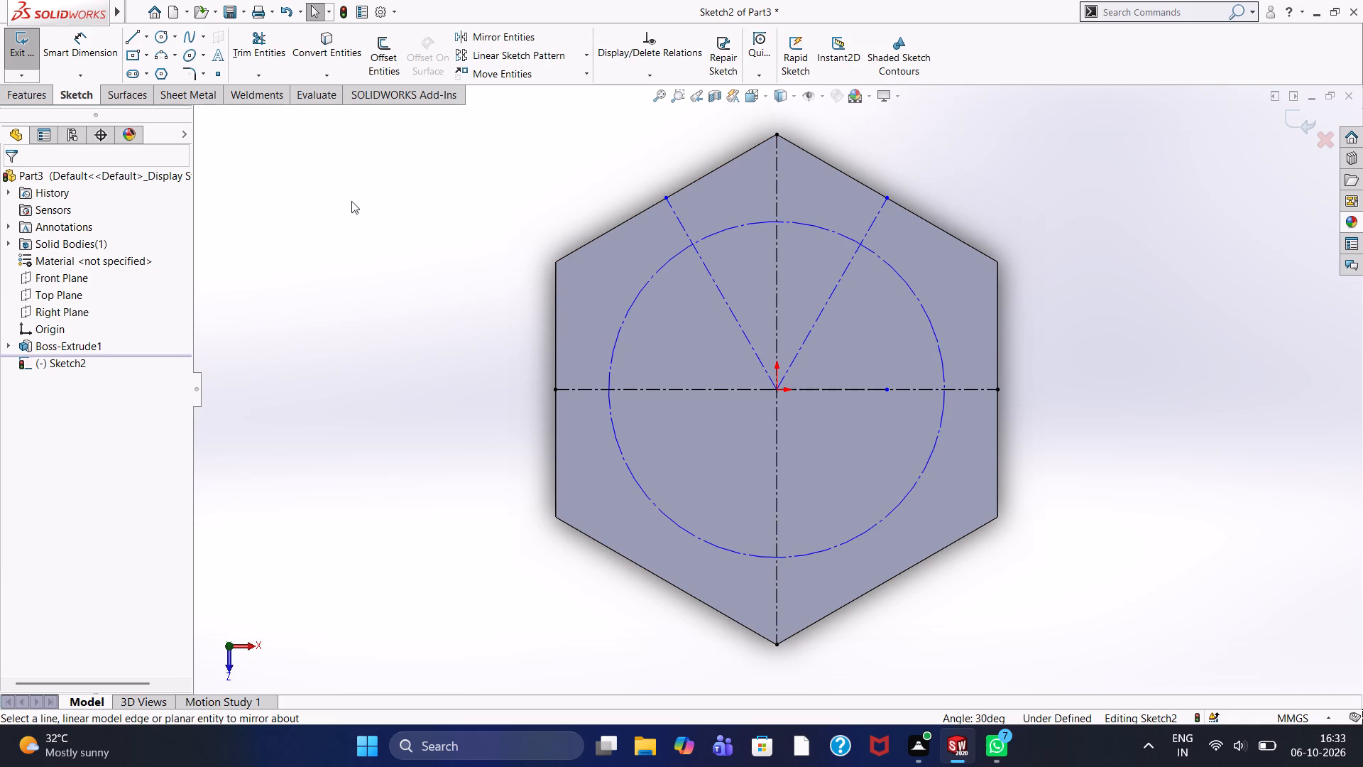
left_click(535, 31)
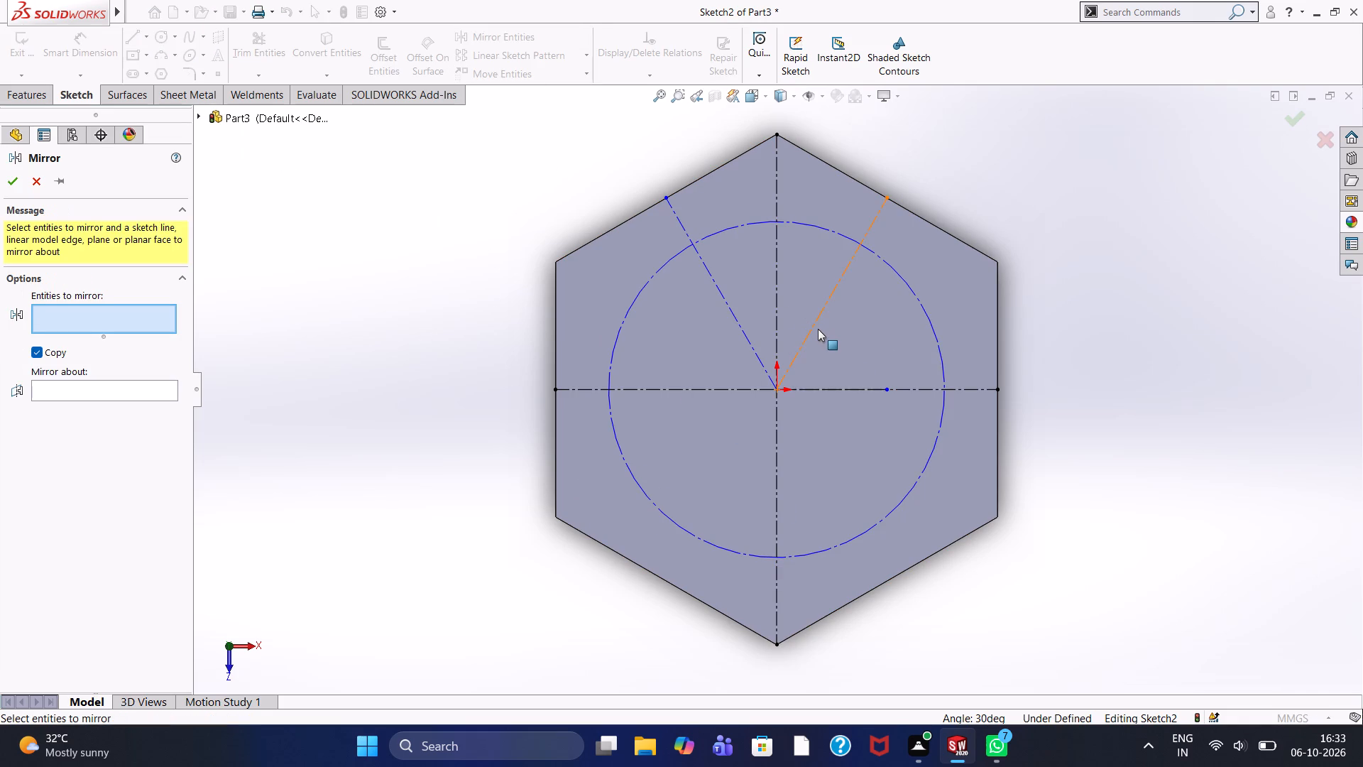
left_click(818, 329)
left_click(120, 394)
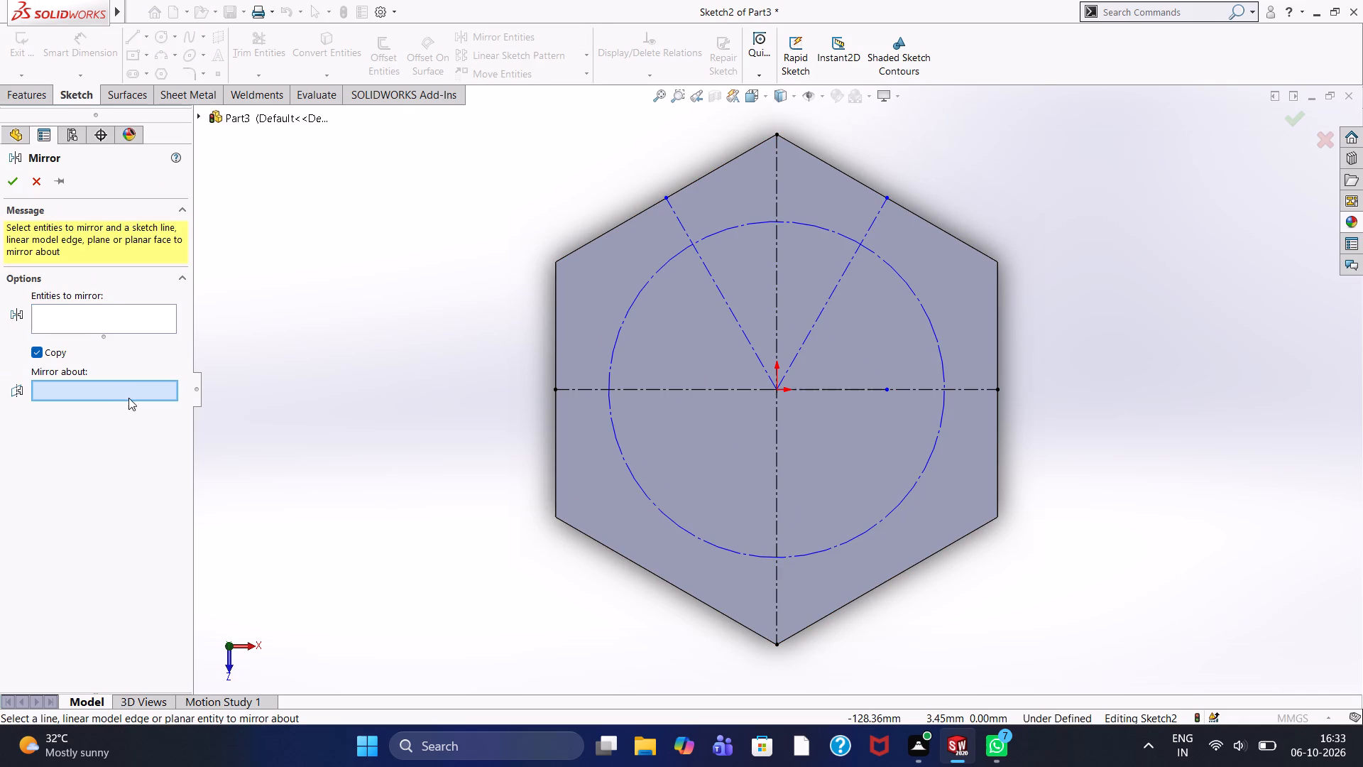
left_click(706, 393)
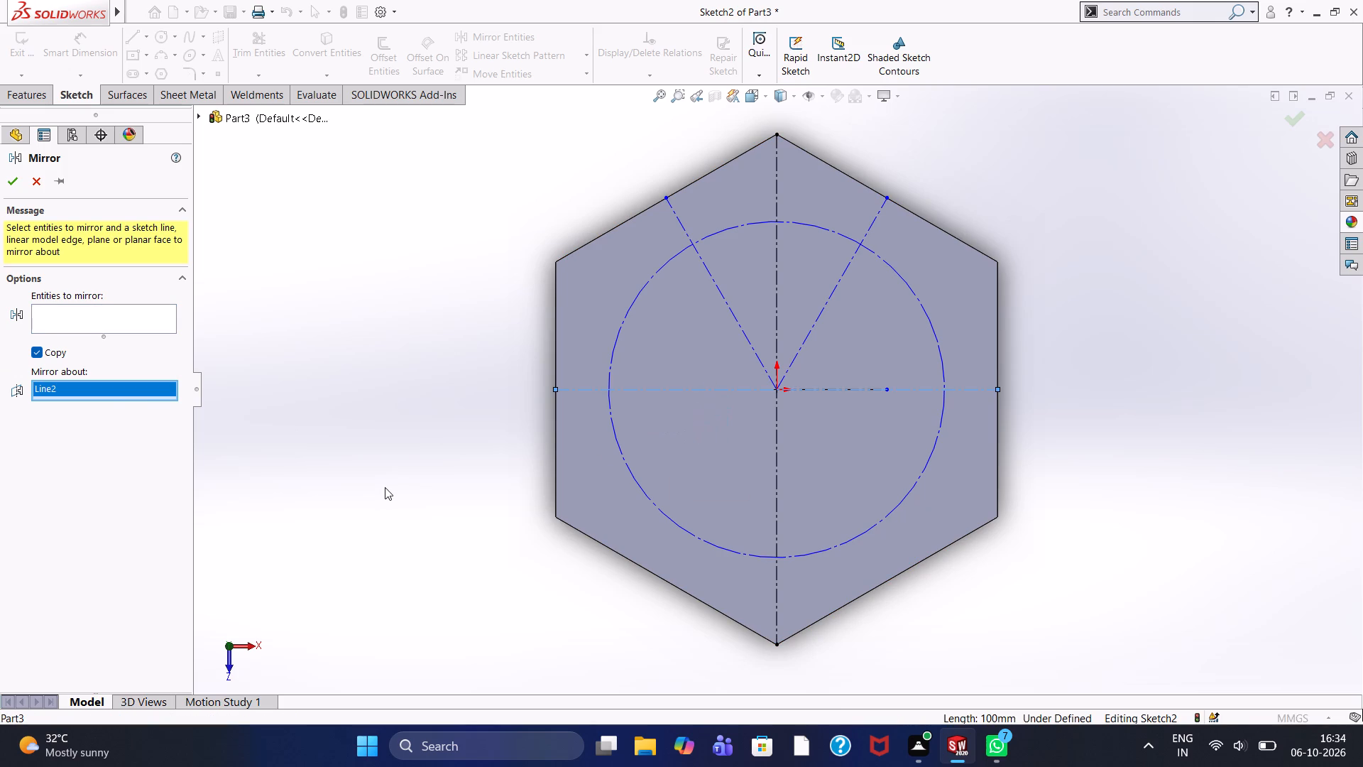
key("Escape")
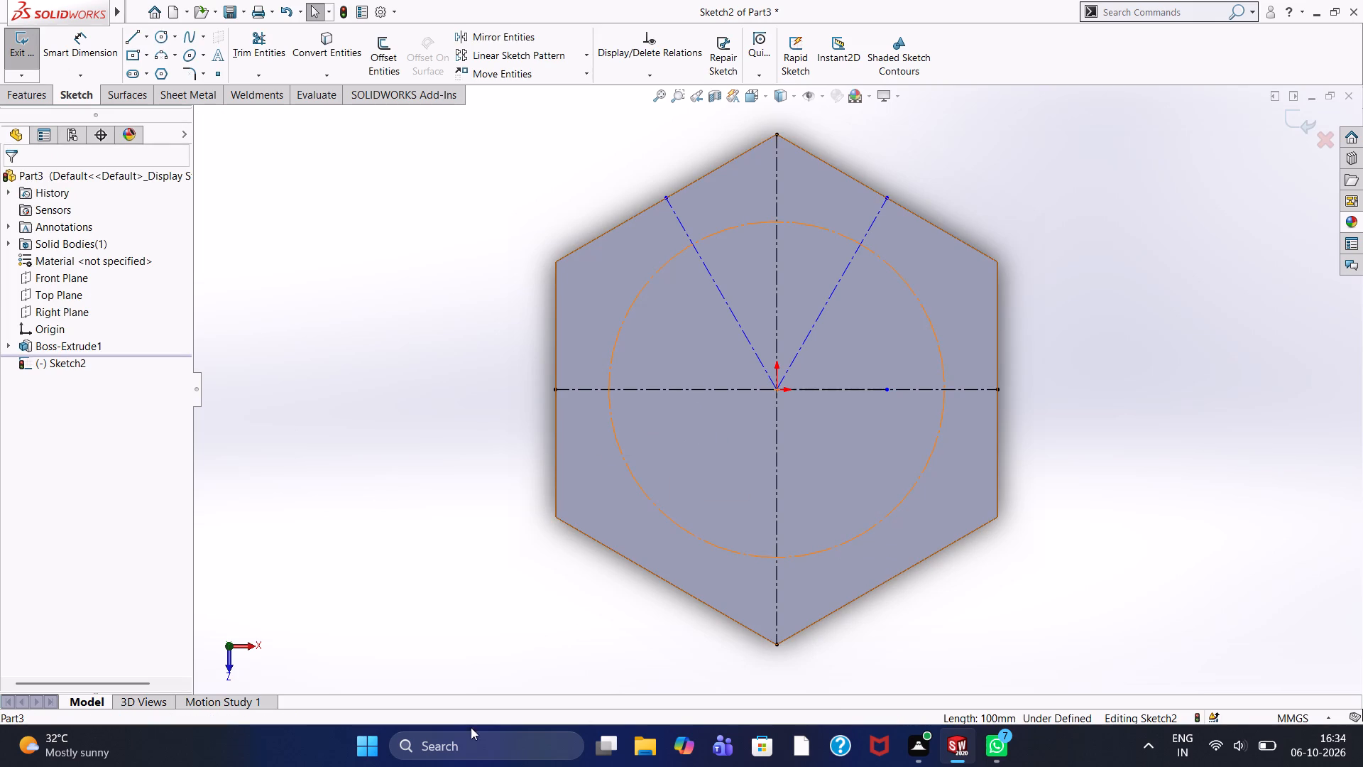
Sketch a 50 mm construction line from the origin at a 240° angle, ending on the hexagon's lower-left edge.
left_click(128, 36)
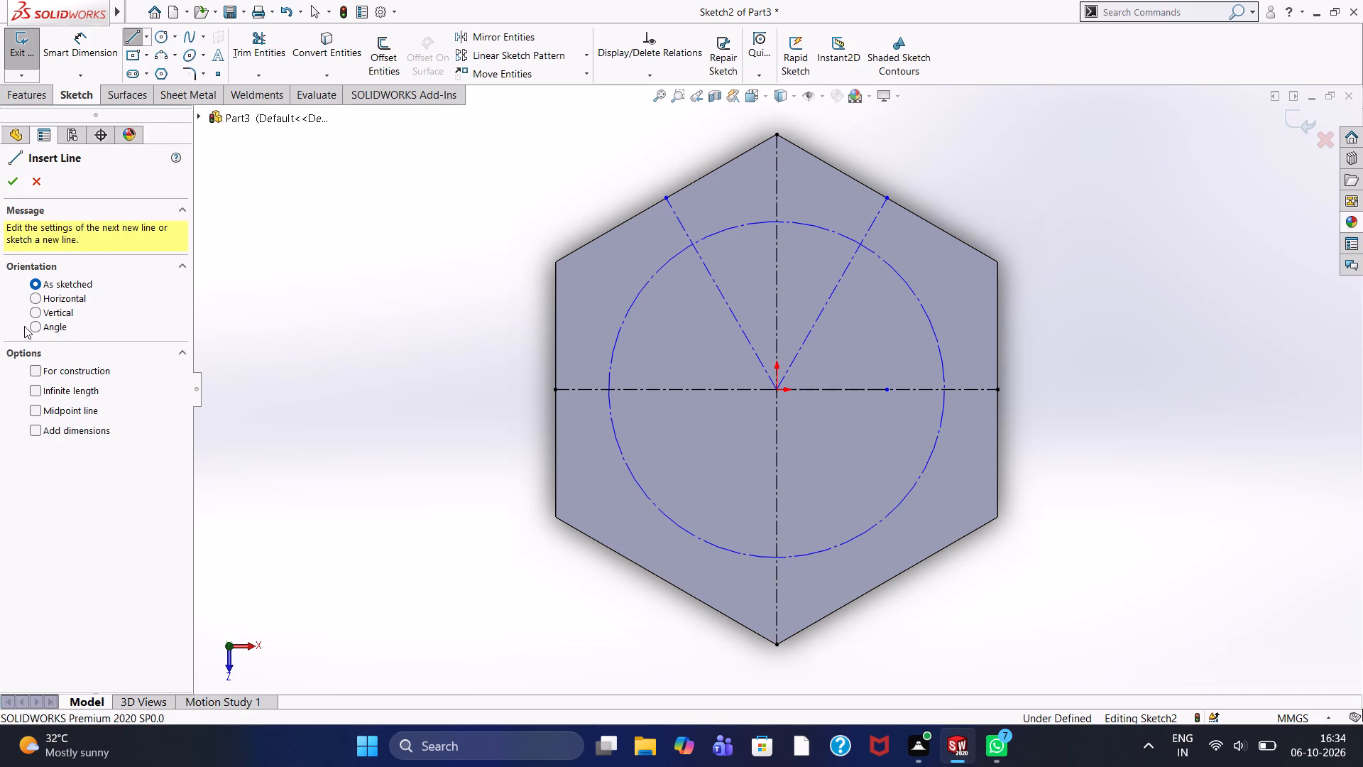
left_click(38, 327)
left_click(44, 366)
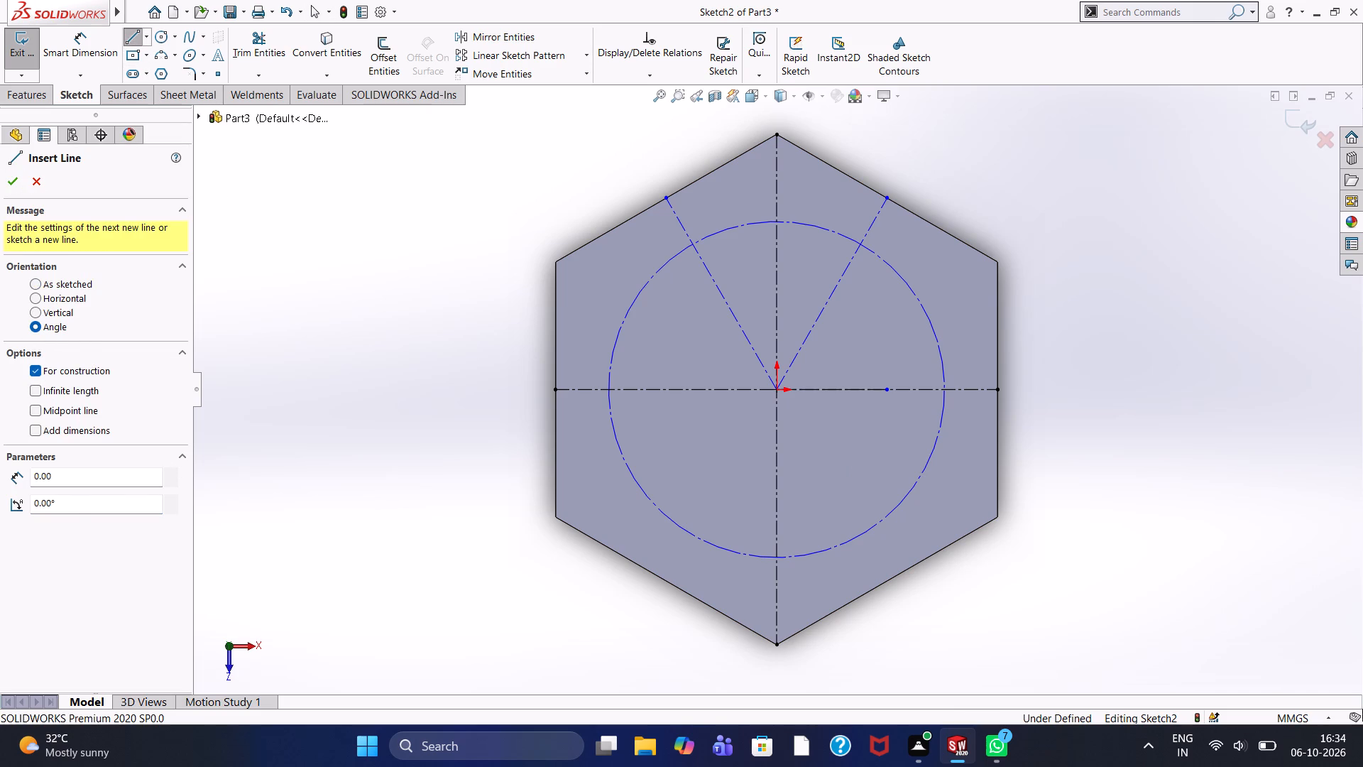
left_click_drag(75, 482, 1, 496)
type("50")
key("Return")
left_click_drag(66, 502, 0, 496)
key("2")
key("4")
key("0")
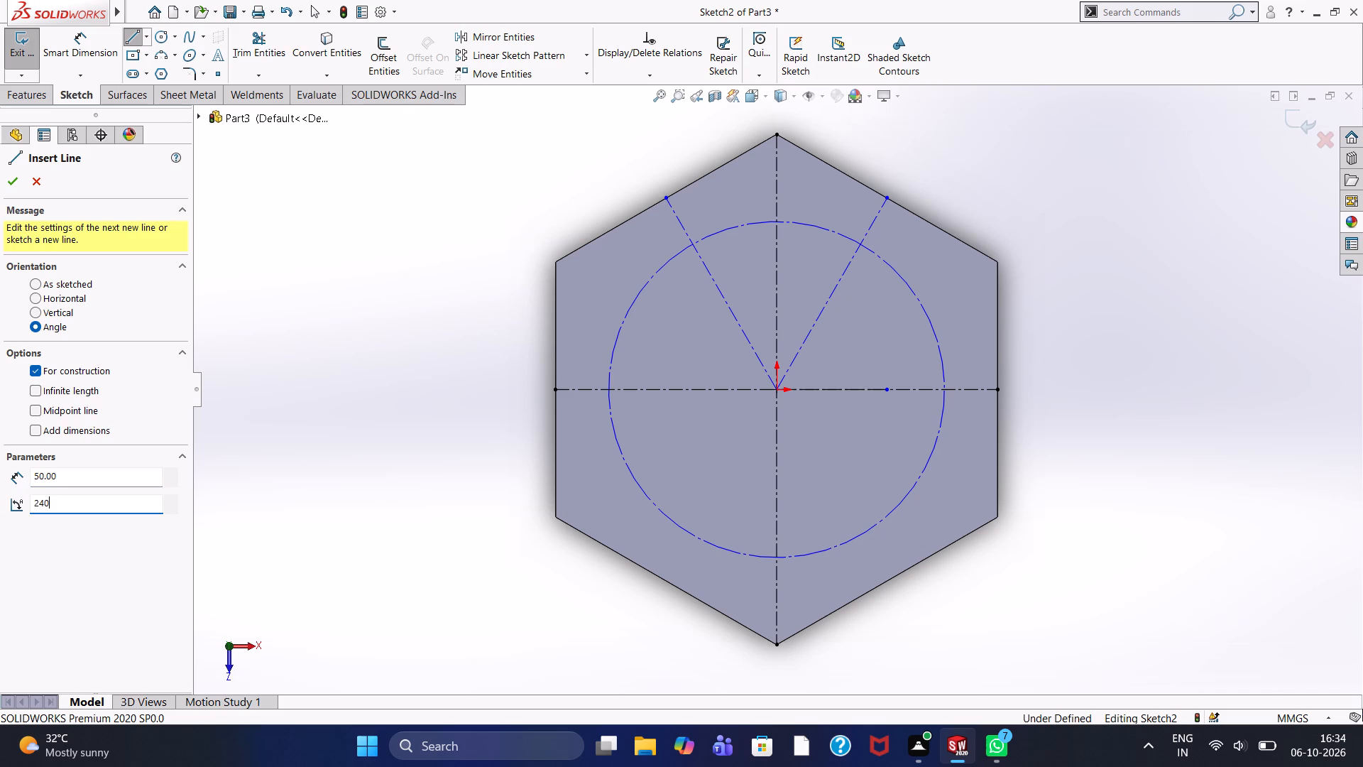
key("Return")
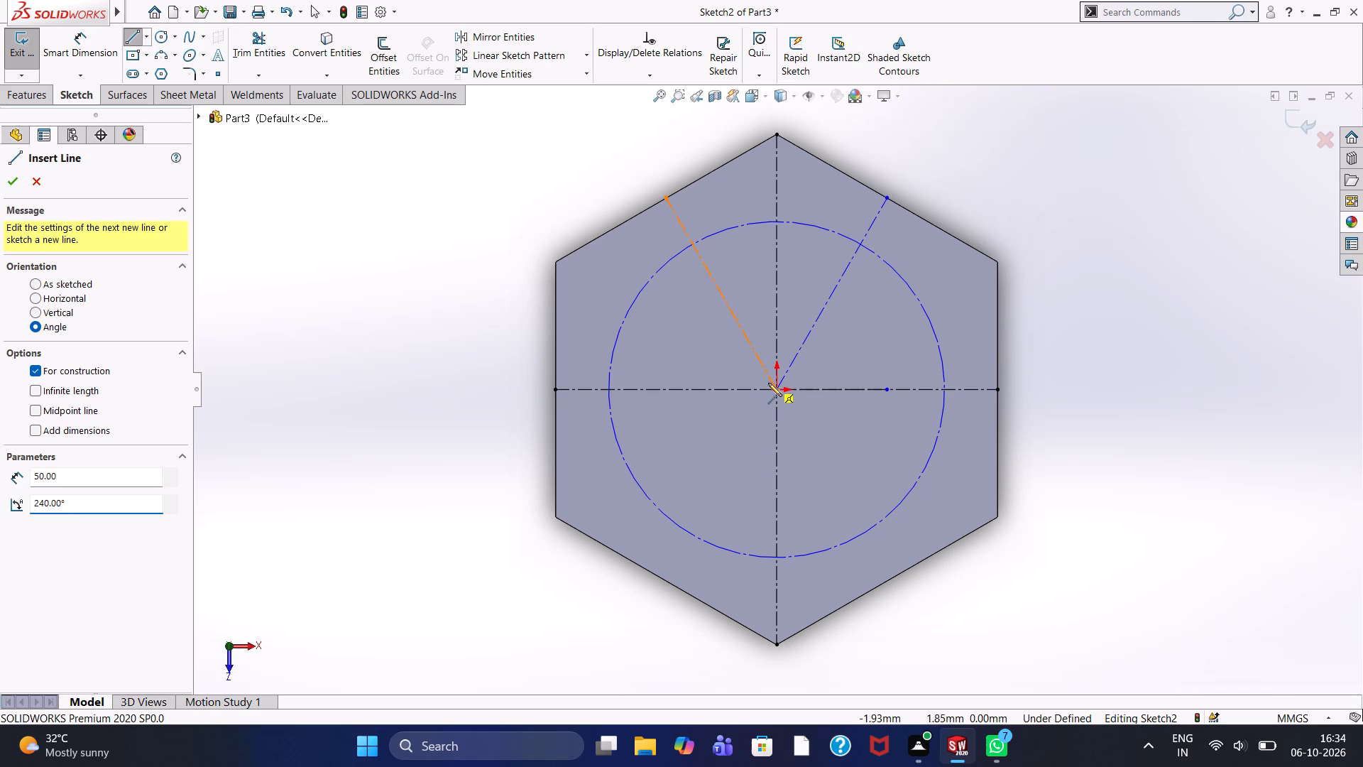
left_click(773, 388)
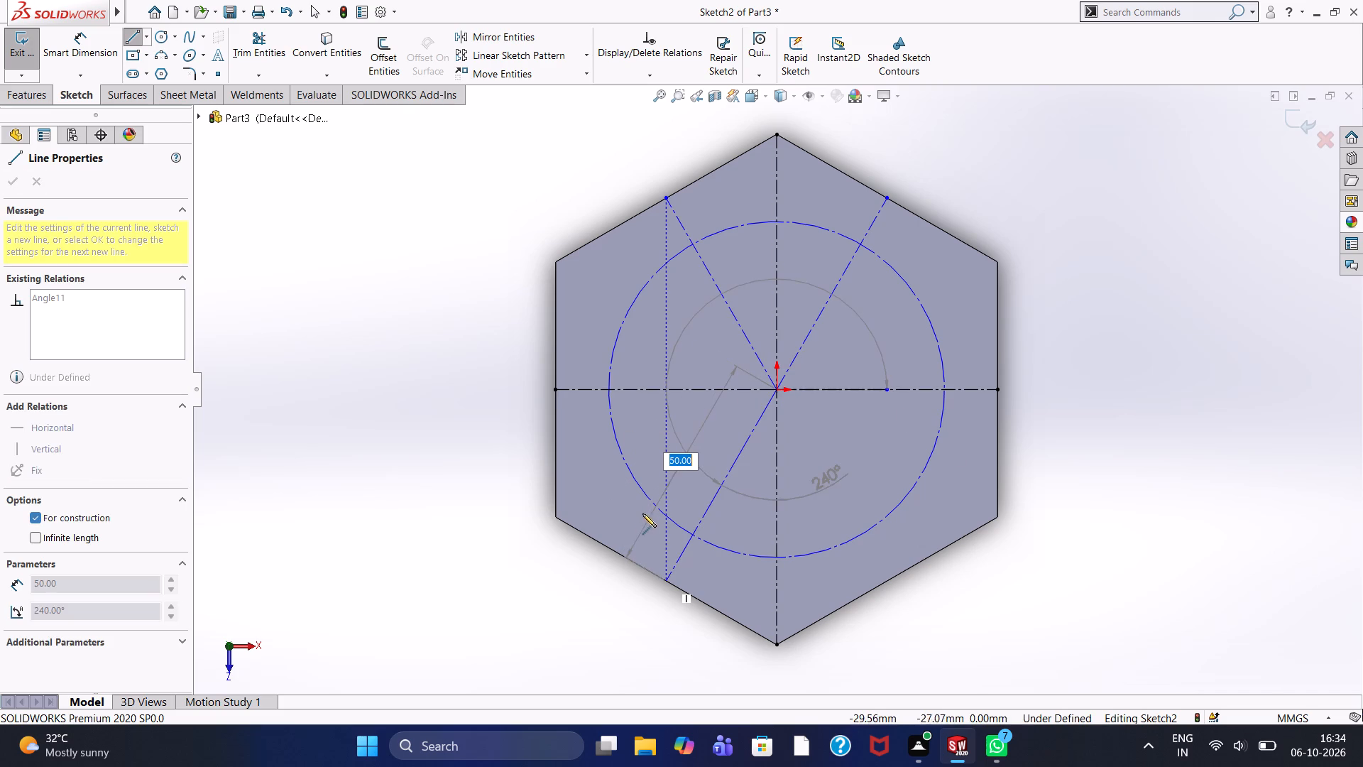
left_click(583, 598)
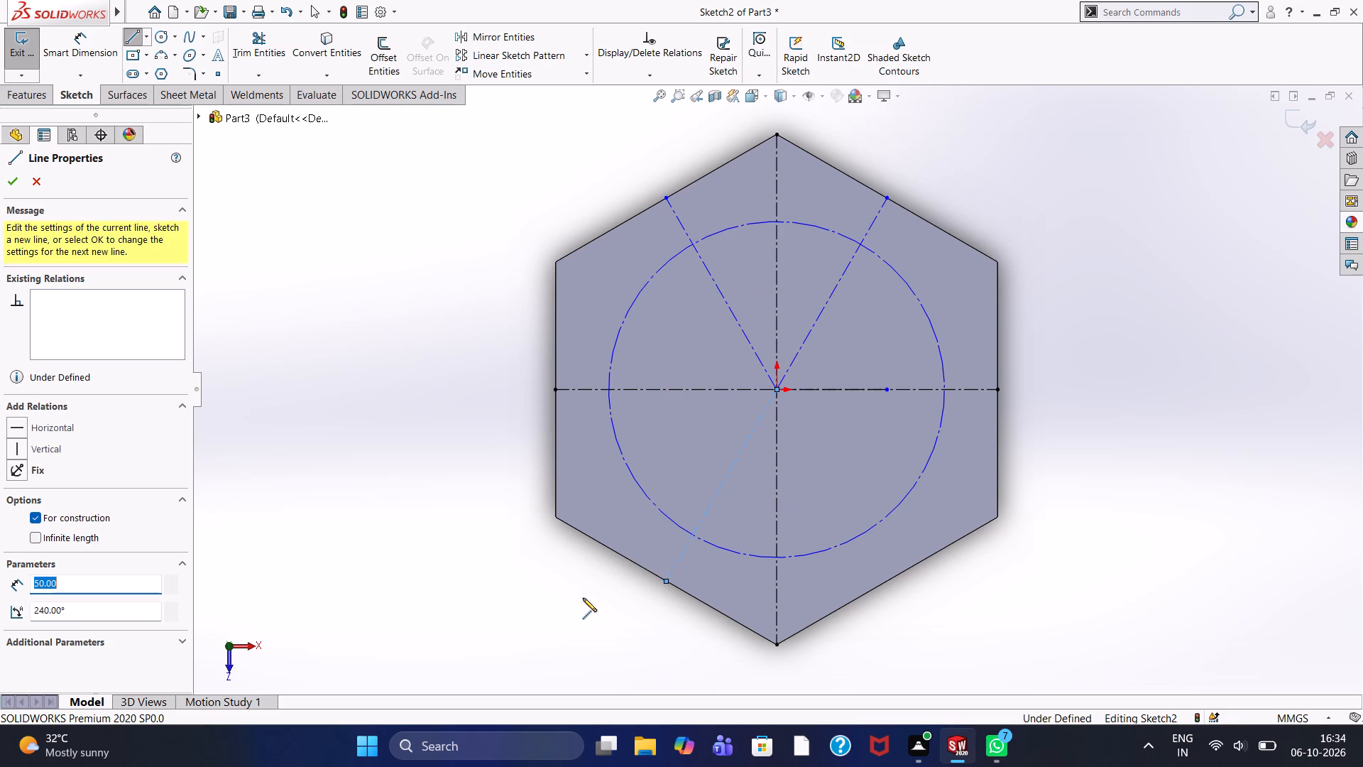
key("Escape")
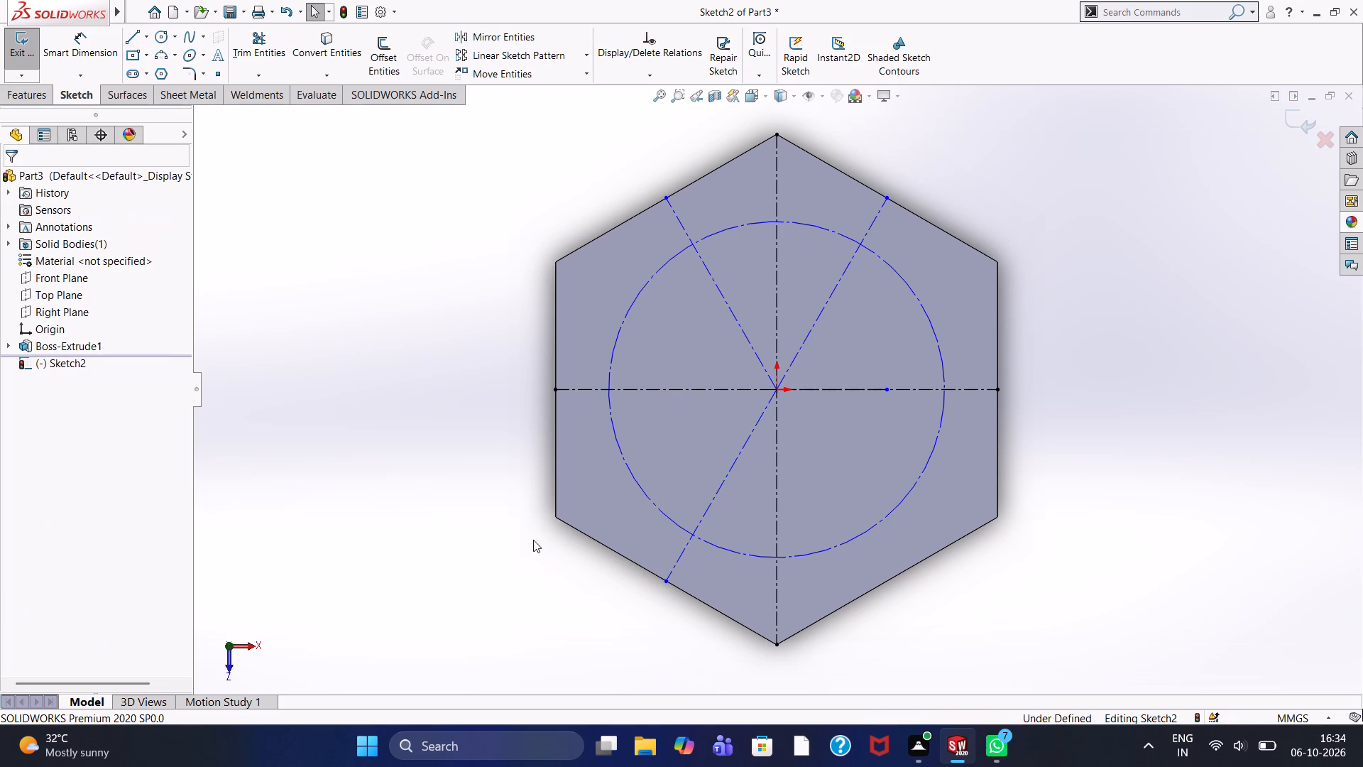
Mirror the 240° construction line about the vertical construction line, keeping the original as a copy.
left_click(552, 31)
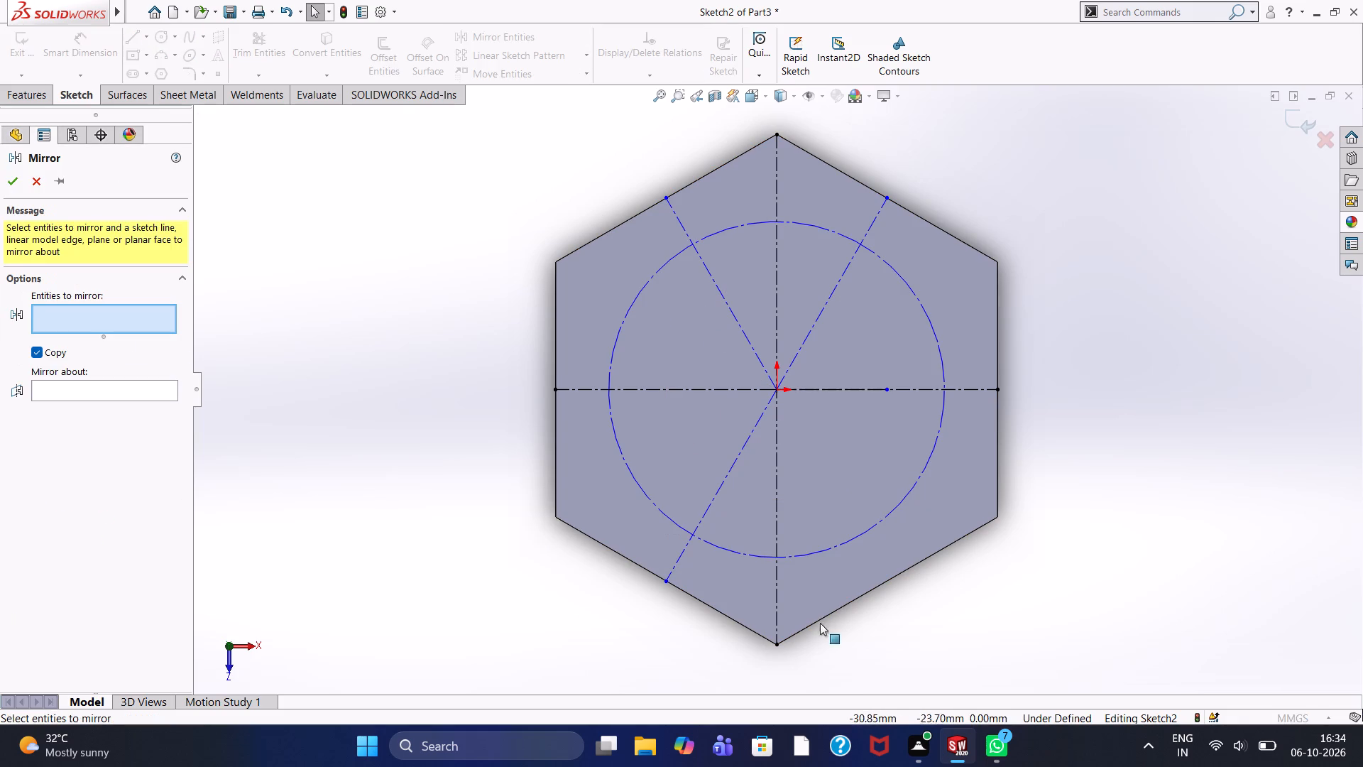
left_click(711, 499)
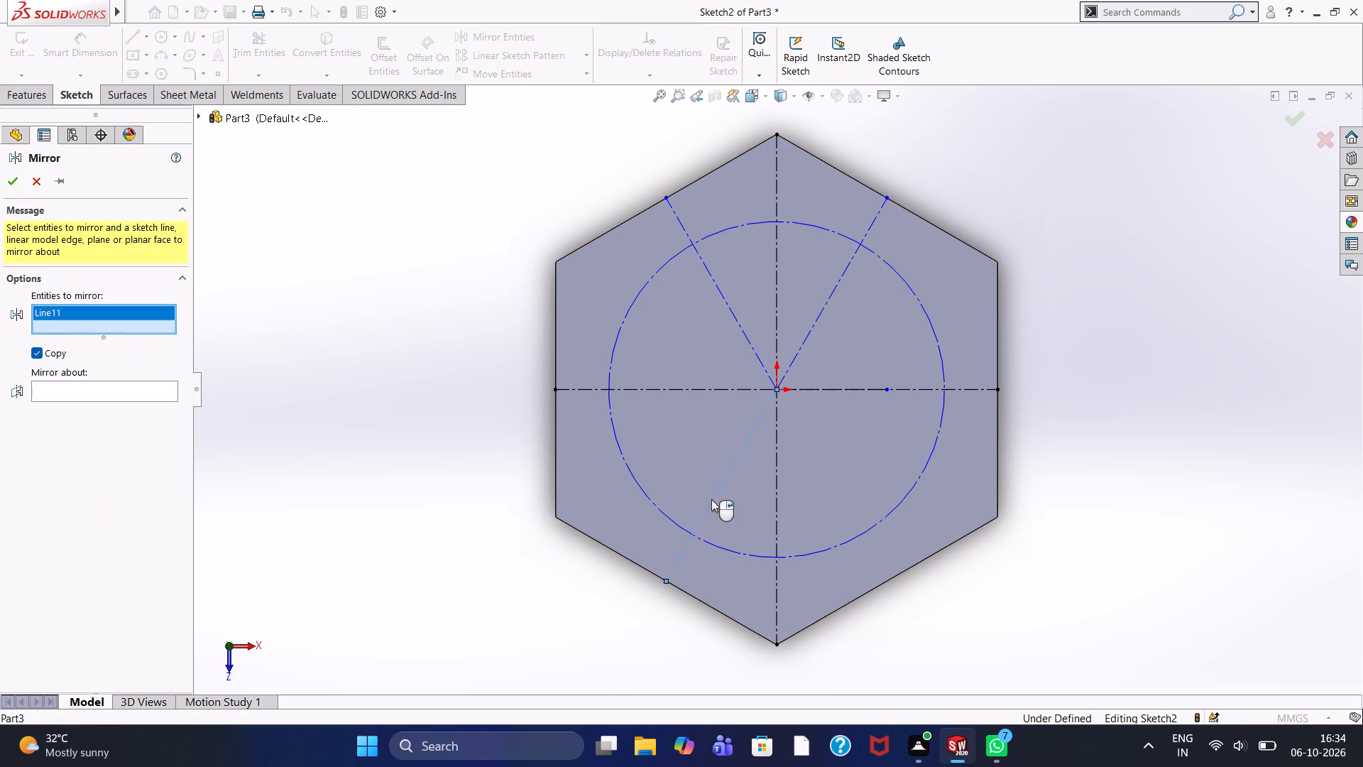
left_click(144, 393)
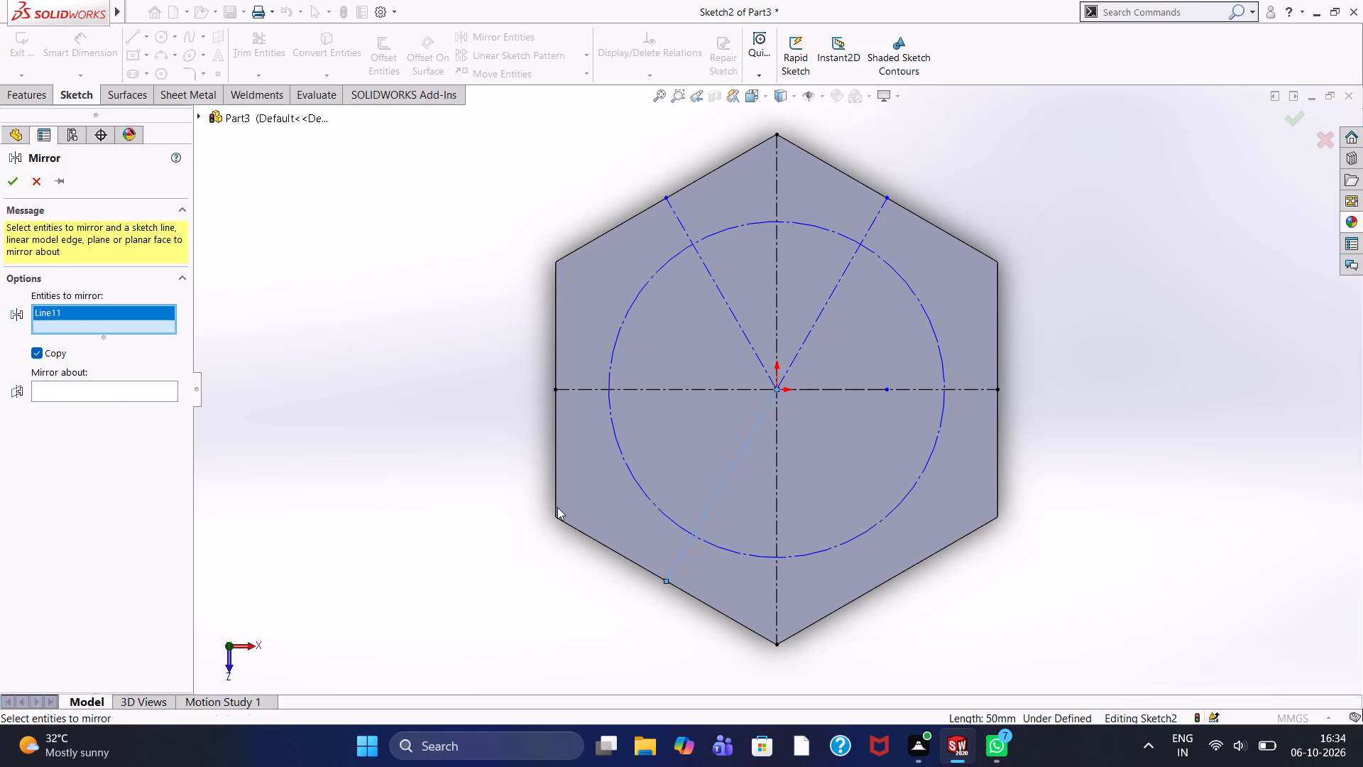
left_click(774, 464)
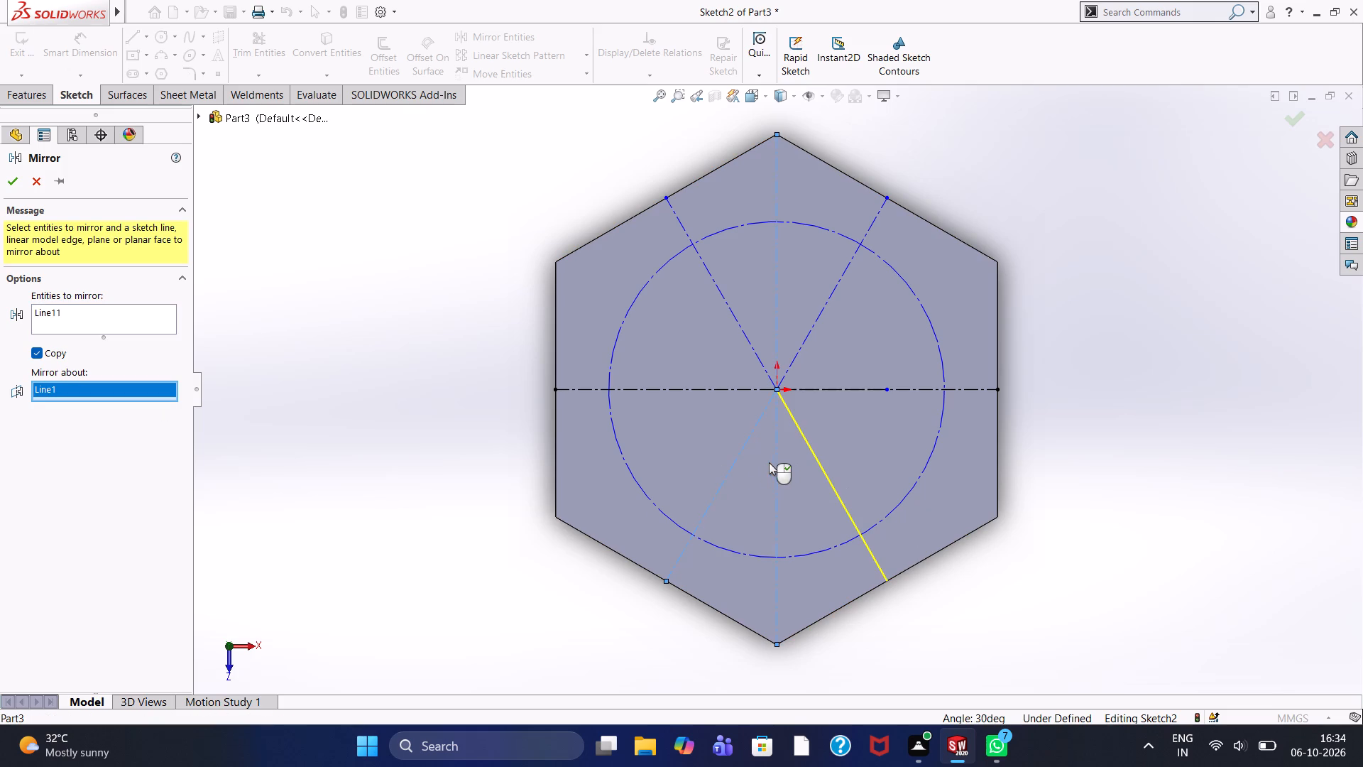
left_click(11, 189)
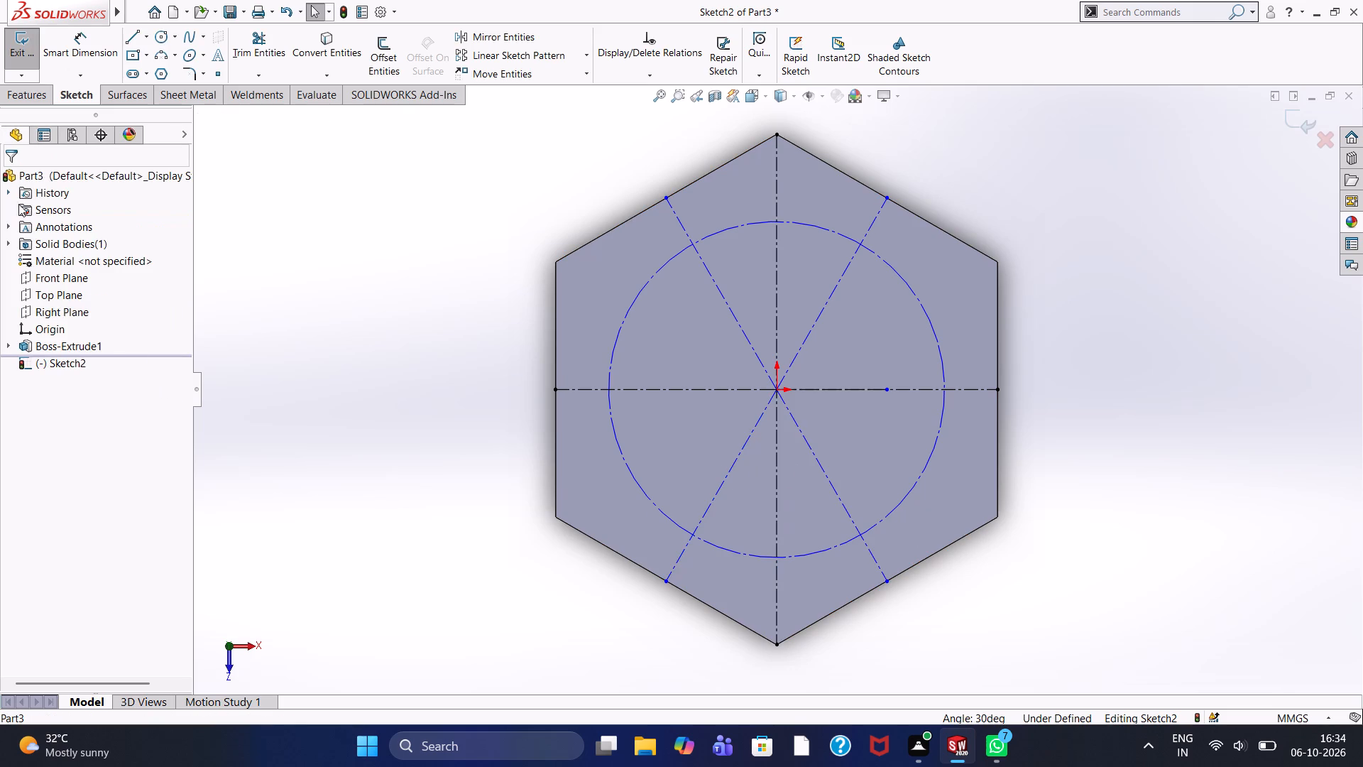
key("Escape")
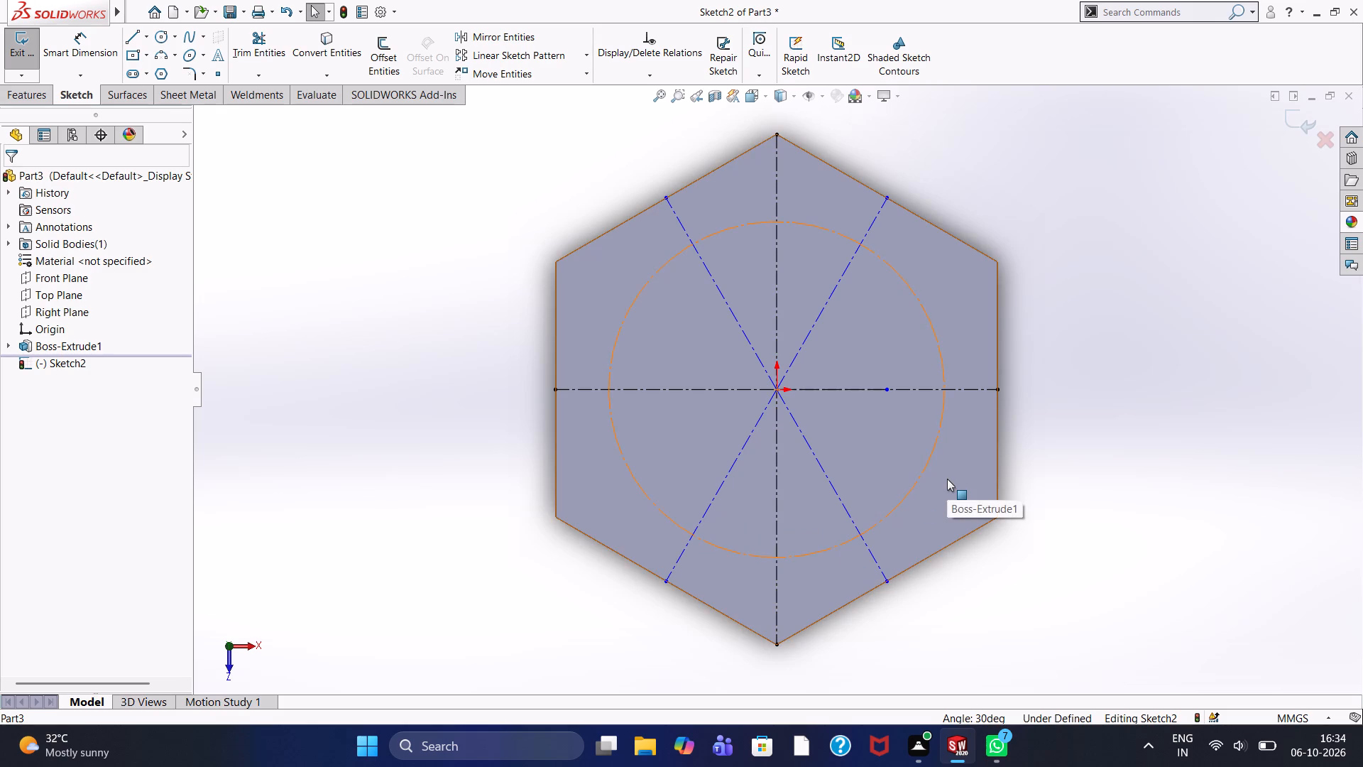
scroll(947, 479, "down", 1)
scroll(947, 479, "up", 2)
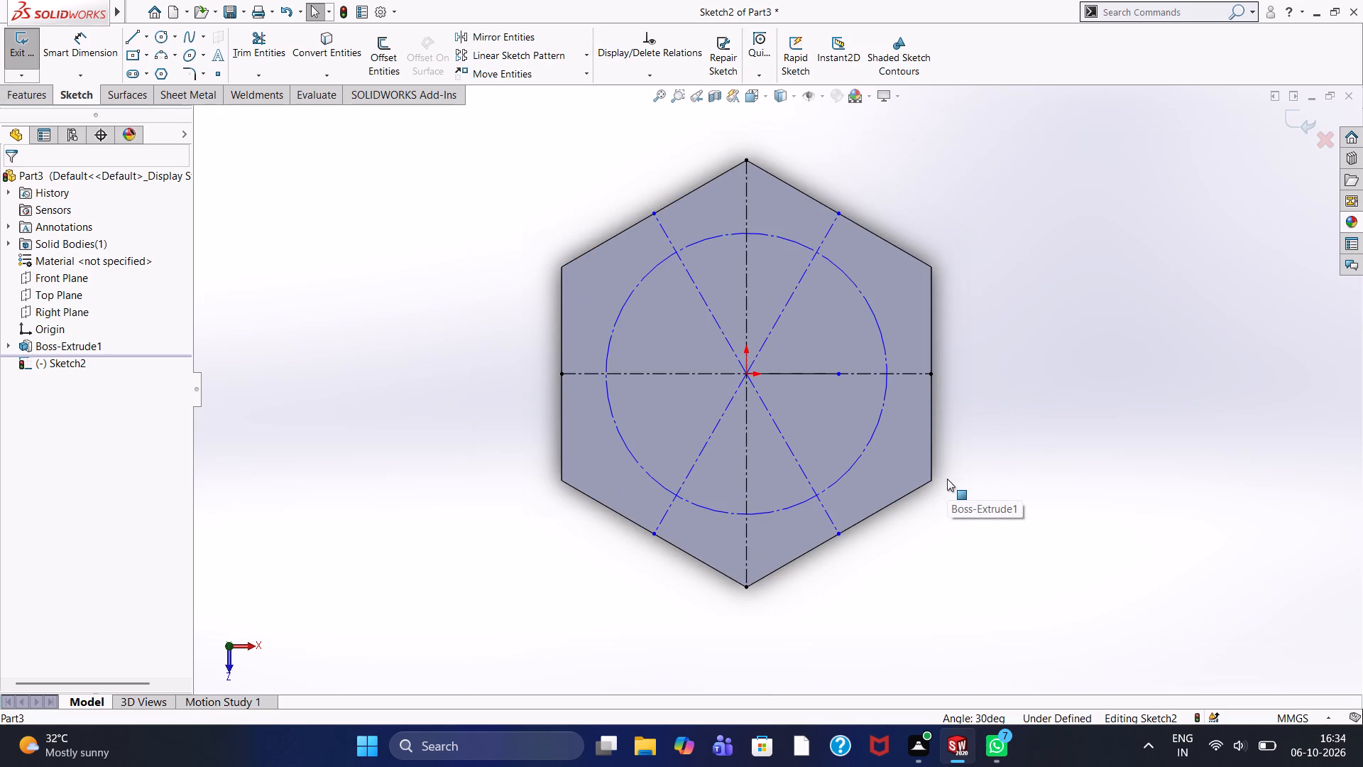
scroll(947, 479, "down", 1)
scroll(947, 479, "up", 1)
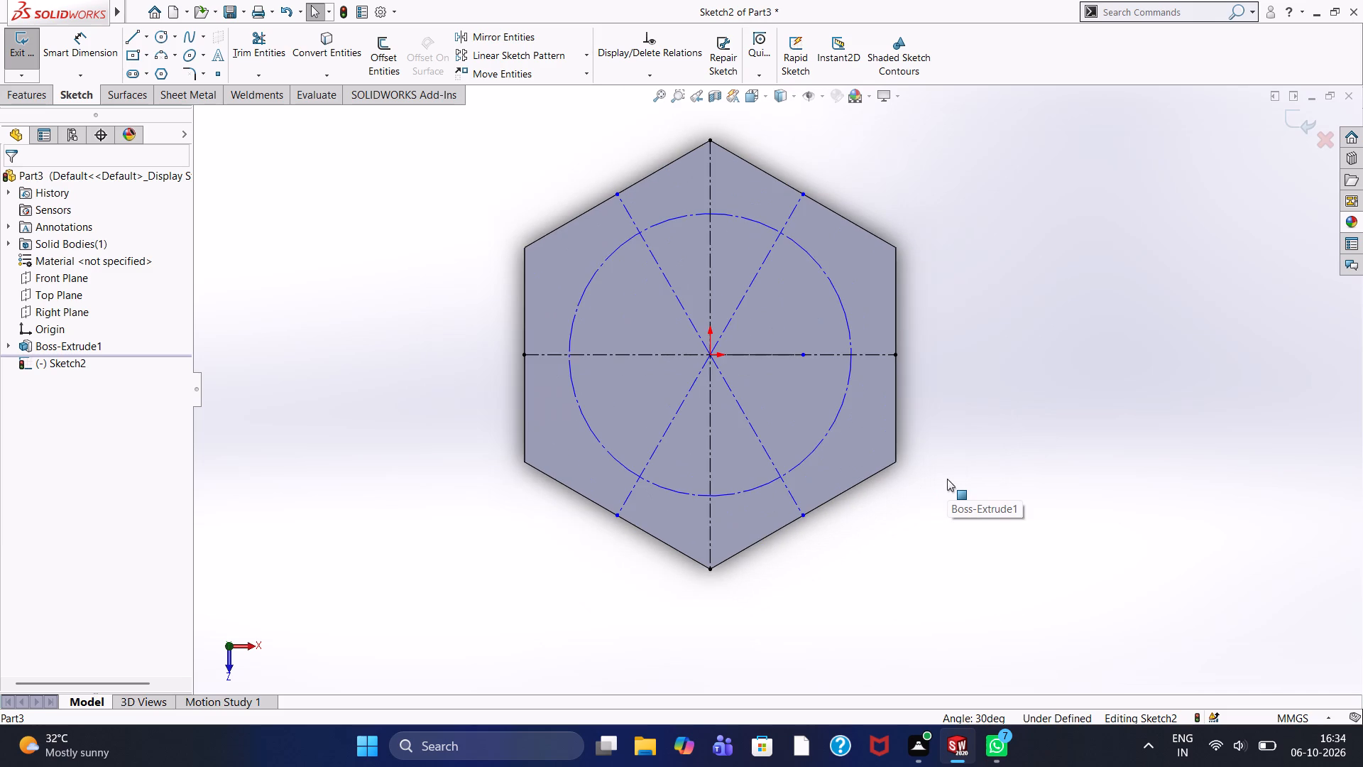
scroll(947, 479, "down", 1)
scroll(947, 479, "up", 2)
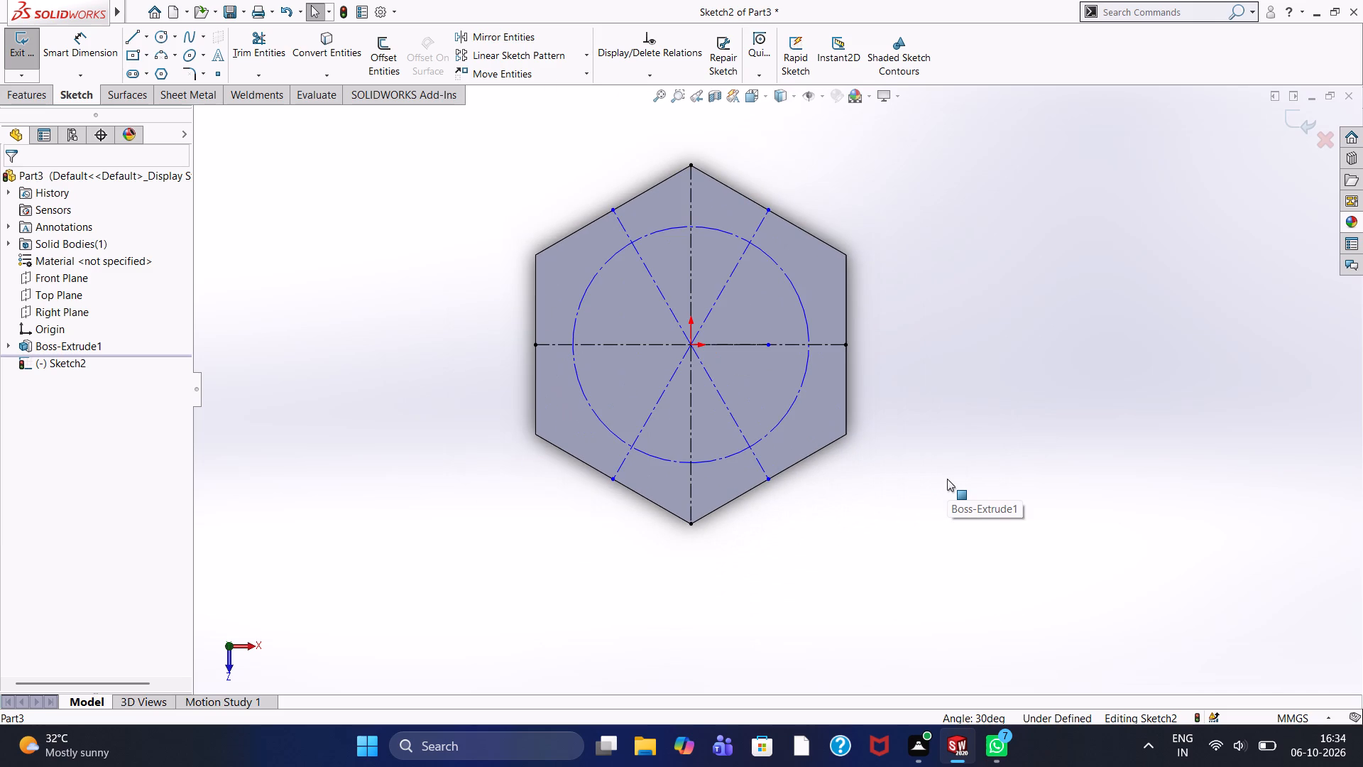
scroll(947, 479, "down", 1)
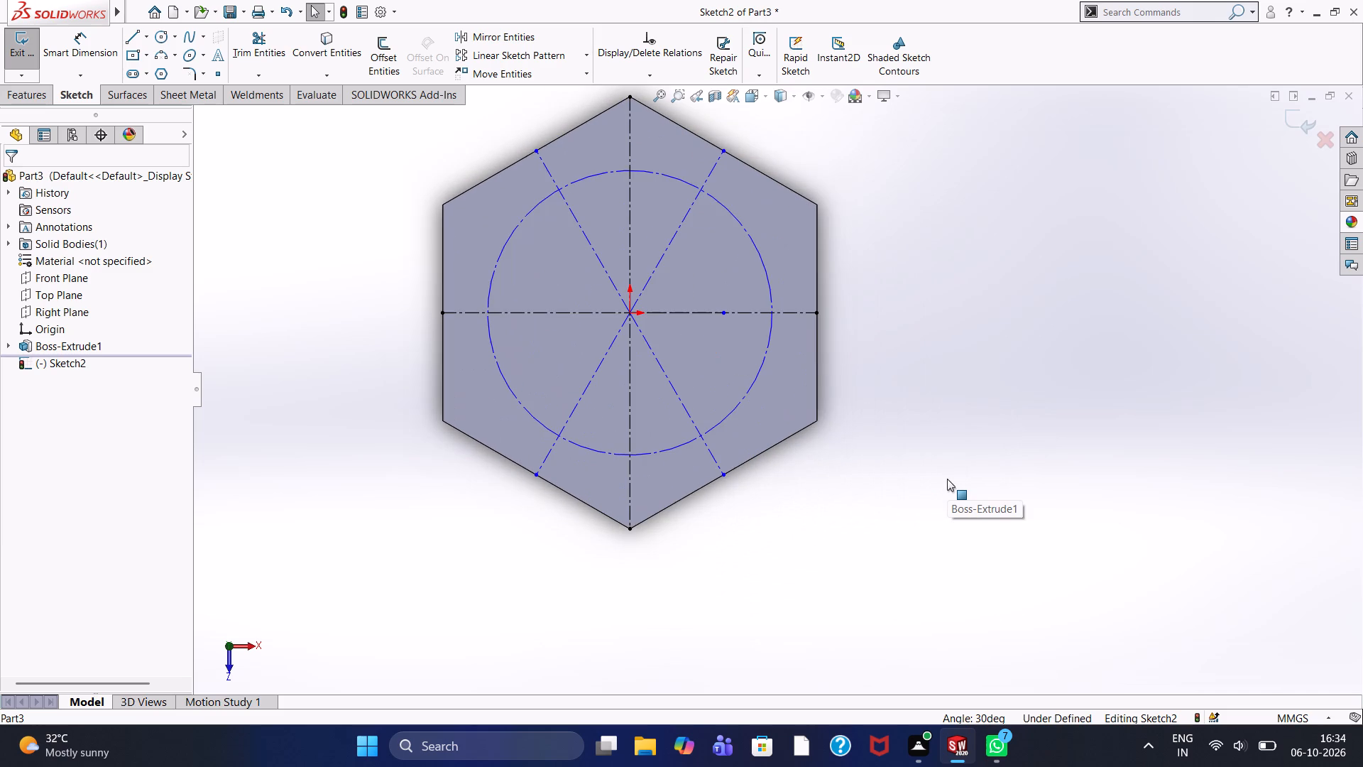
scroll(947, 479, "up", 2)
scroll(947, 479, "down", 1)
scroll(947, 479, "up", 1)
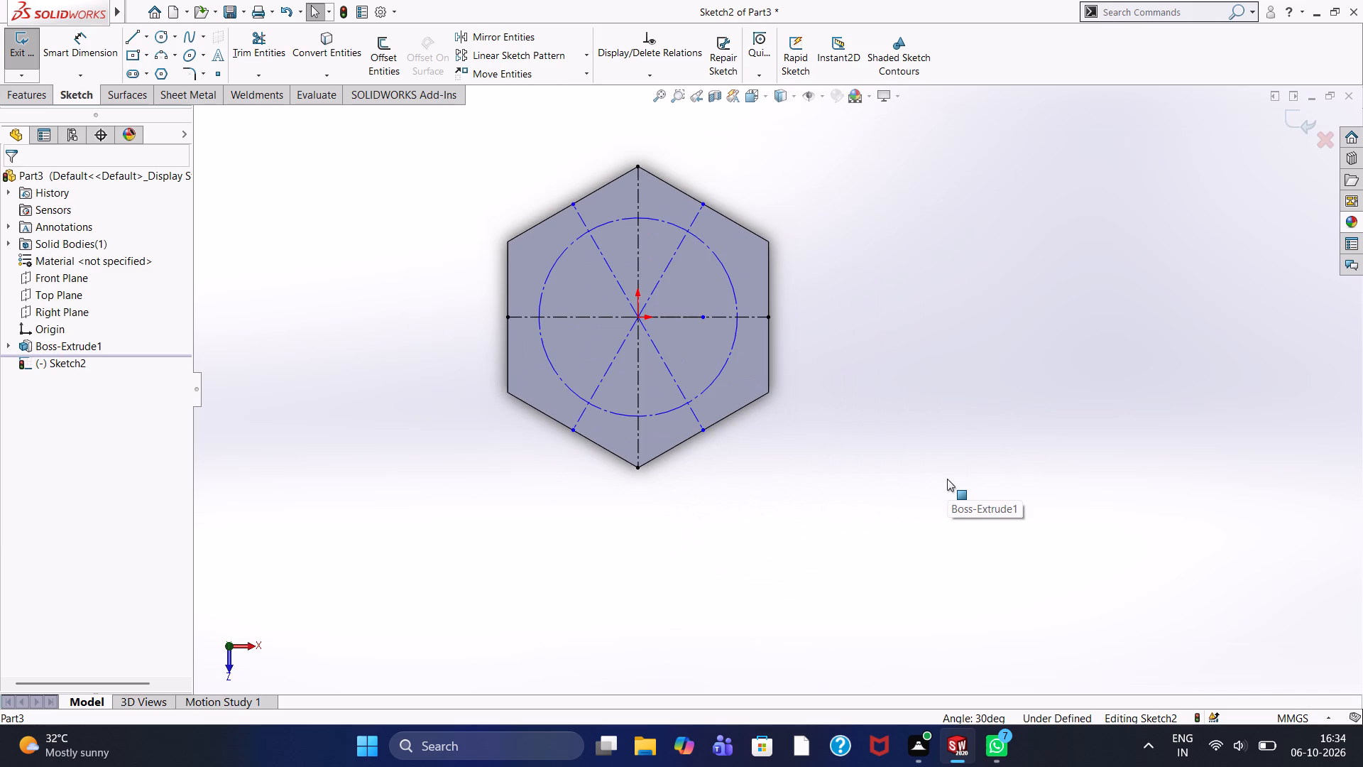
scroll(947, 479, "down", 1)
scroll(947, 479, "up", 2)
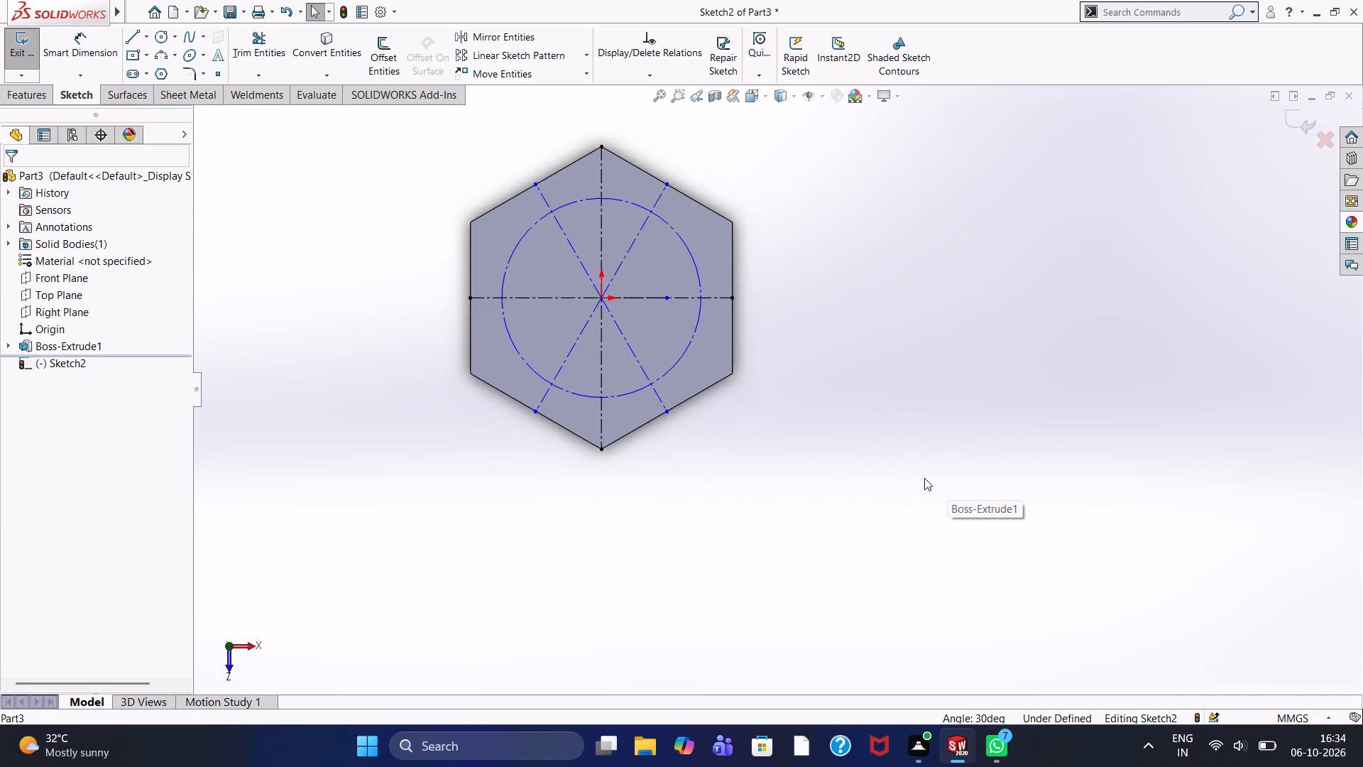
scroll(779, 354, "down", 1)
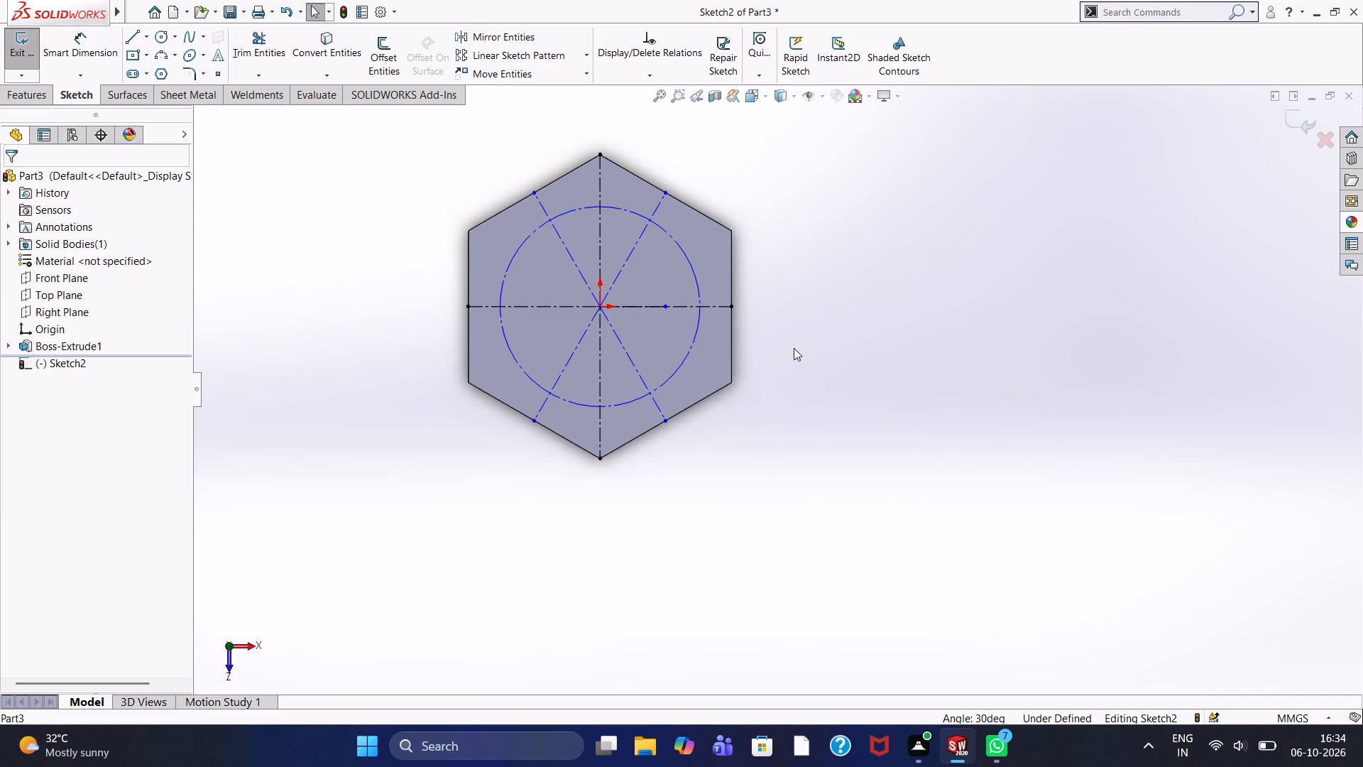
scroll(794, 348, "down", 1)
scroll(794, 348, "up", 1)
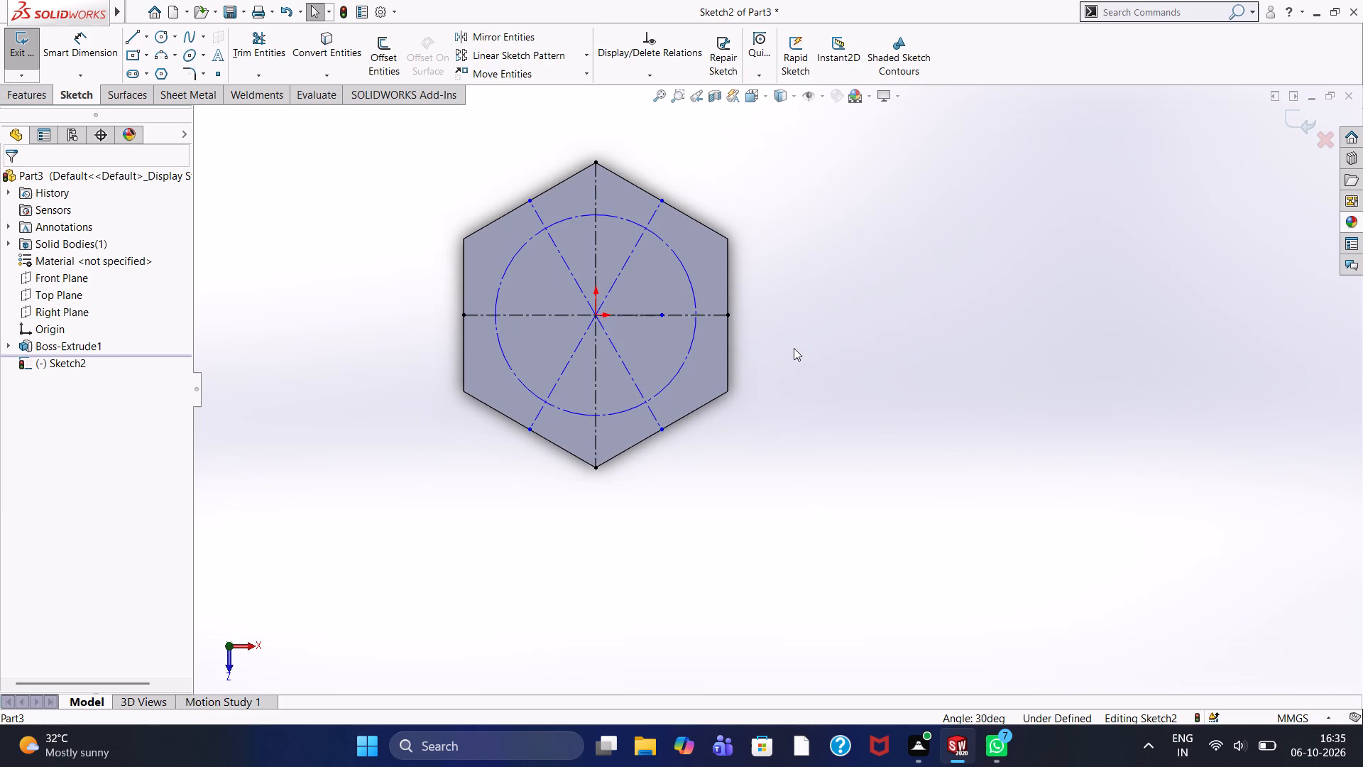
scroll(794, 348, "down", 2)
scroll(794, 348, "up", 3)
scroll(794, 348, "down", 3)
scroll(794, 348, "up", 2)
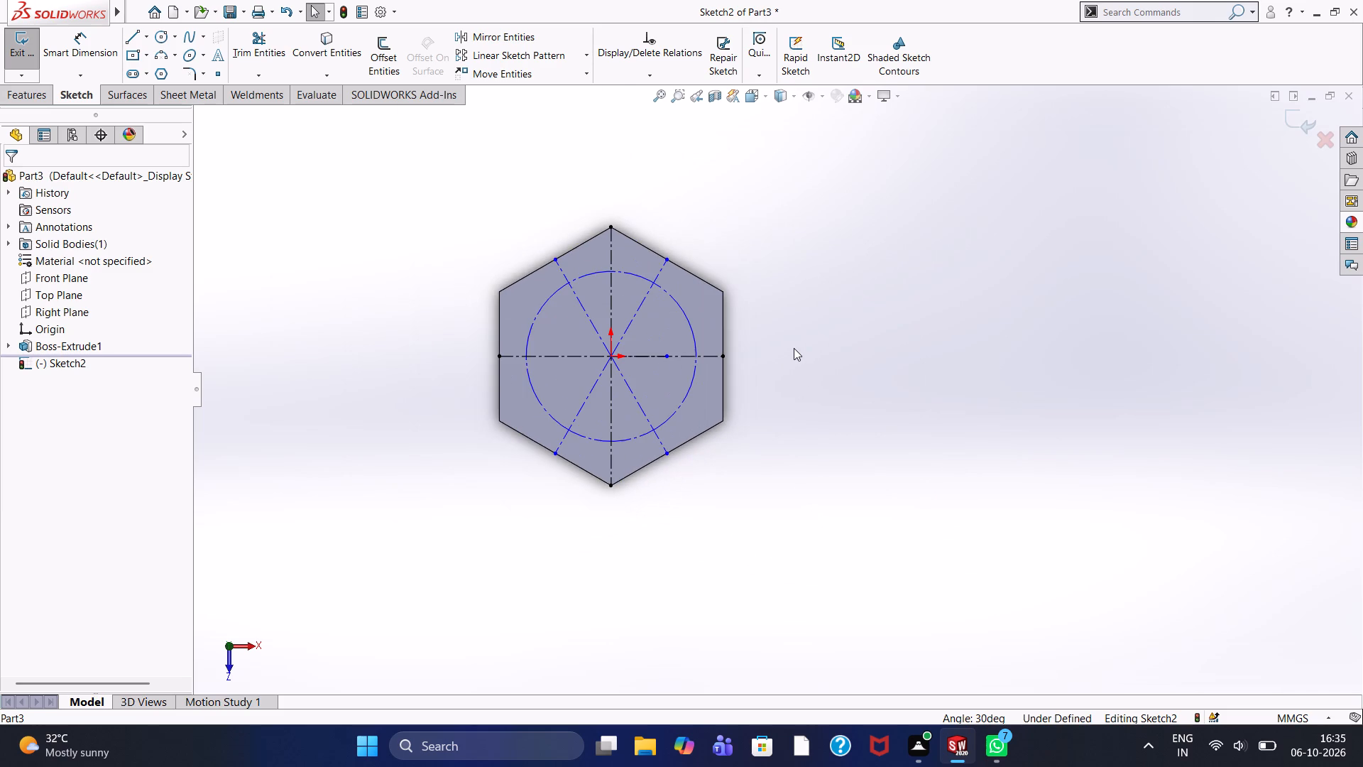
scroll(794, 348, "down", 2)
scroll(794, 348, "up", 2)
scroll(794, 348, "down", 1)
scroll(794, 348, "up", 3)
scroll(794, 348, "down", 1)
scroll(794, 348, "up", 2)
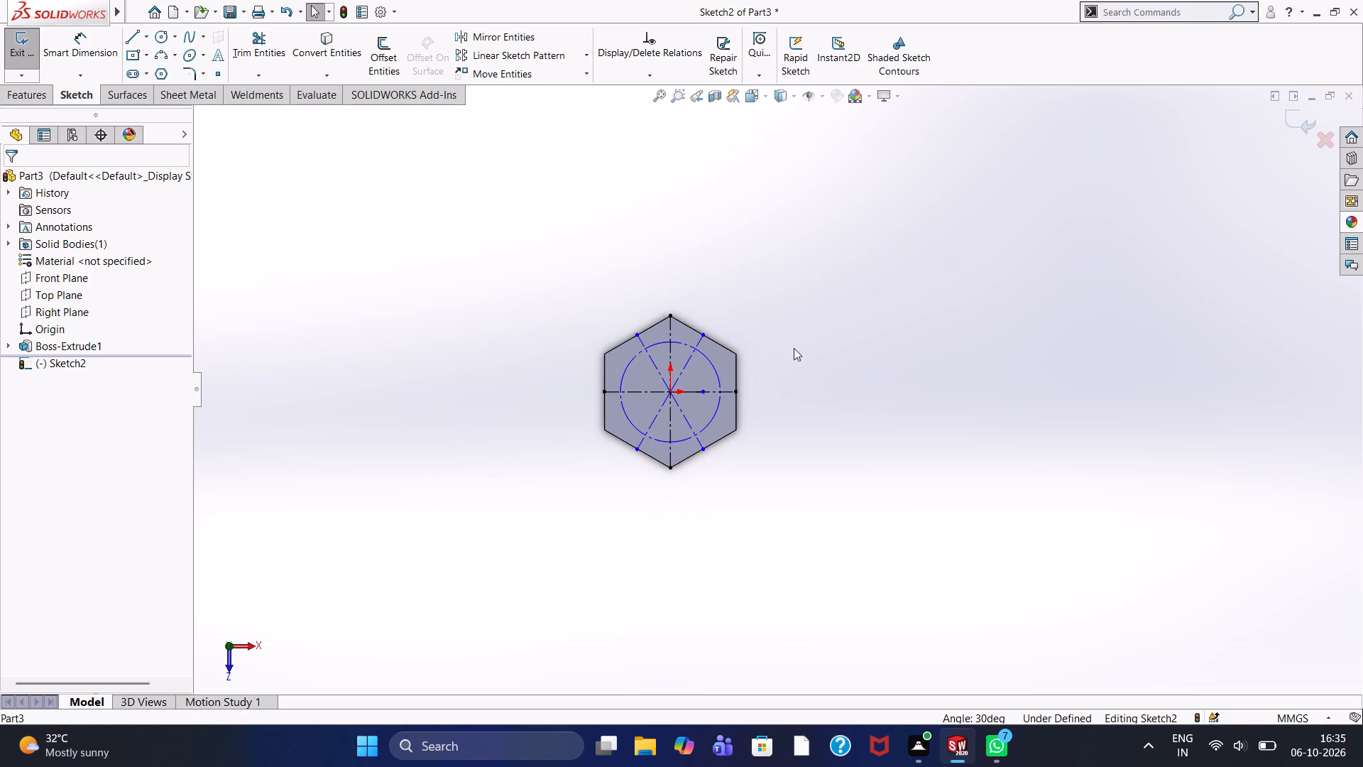
Sketch two 6 mm radius circles centred where the construction circle crosses the upper-right radial line and the horizontal line's right half.
scroll(794, 348, "down", 1)
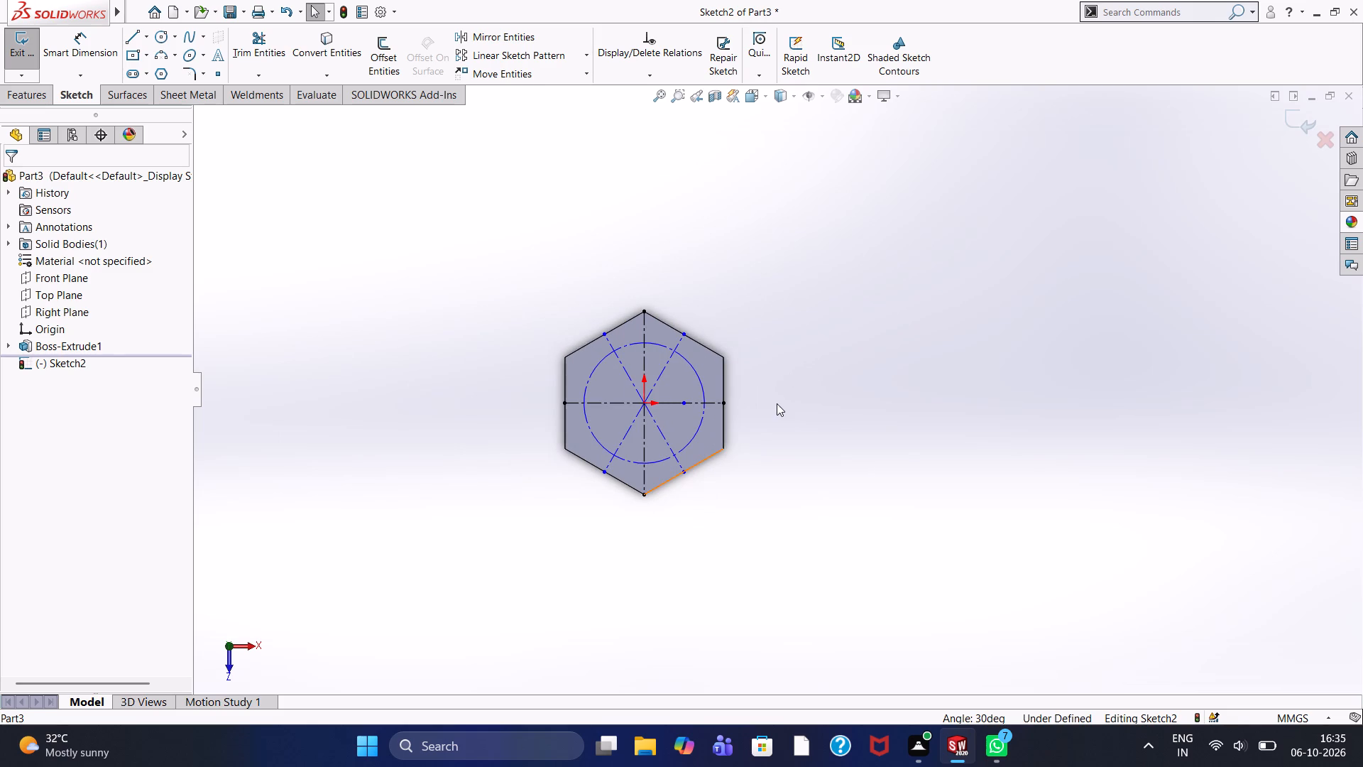
scroll(650, 410, "down", 4)
scroll(684, 352, "down", 4)
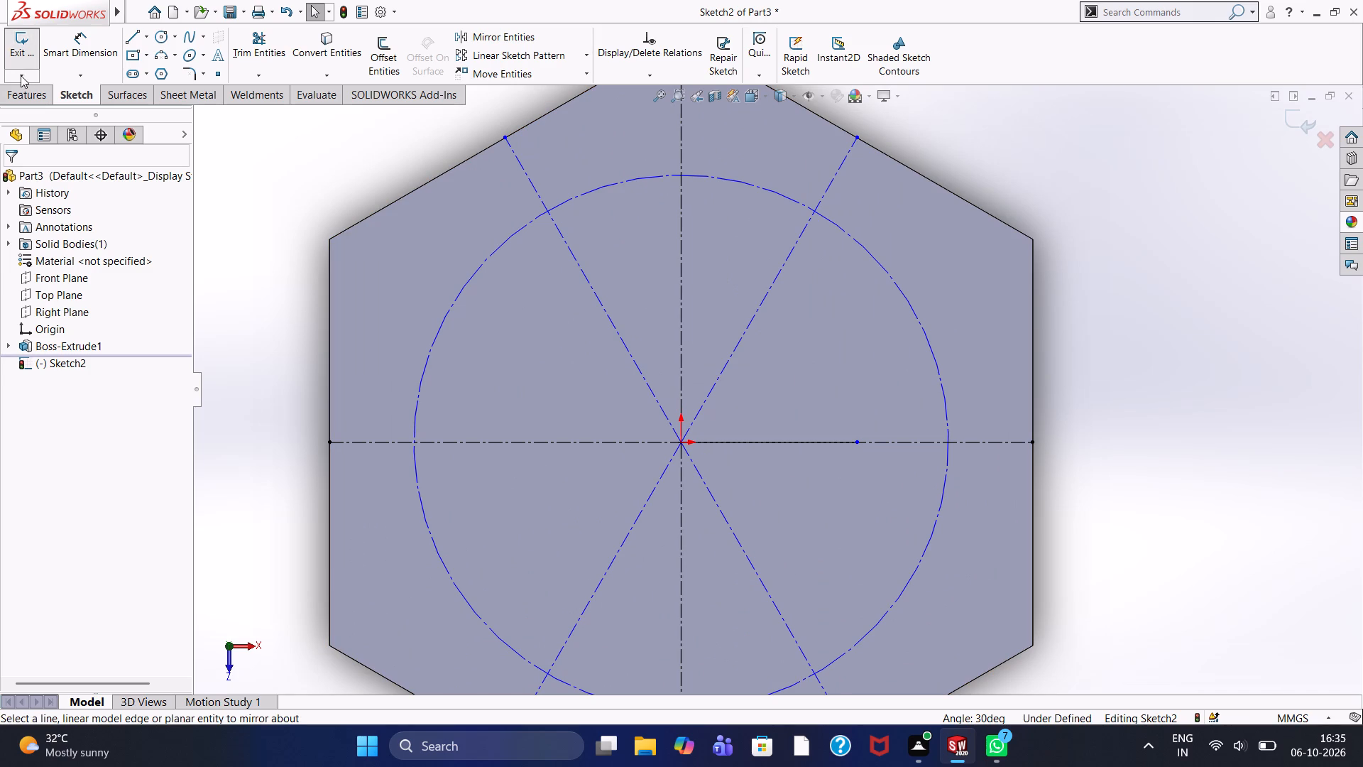
left_click(163, 38)
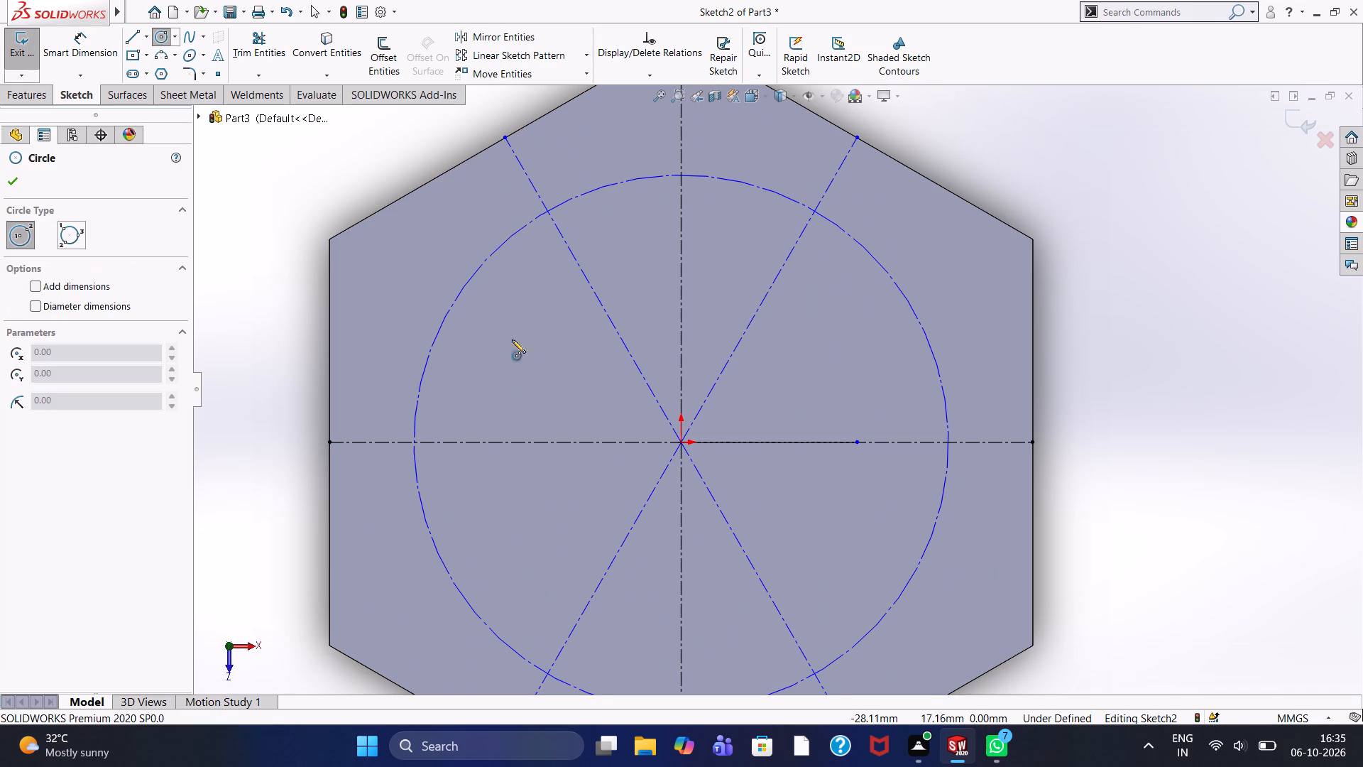
left_click(814, 210)
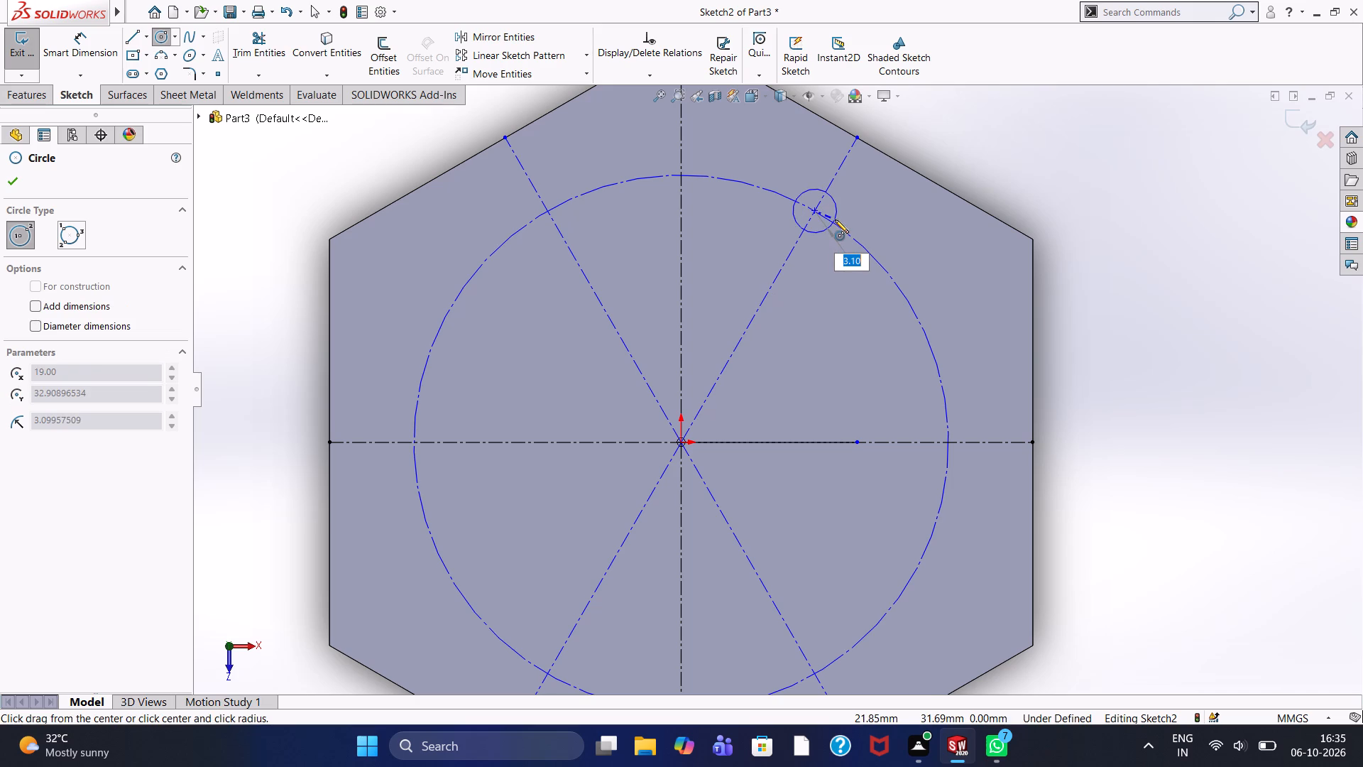
key("6")
key("Return")
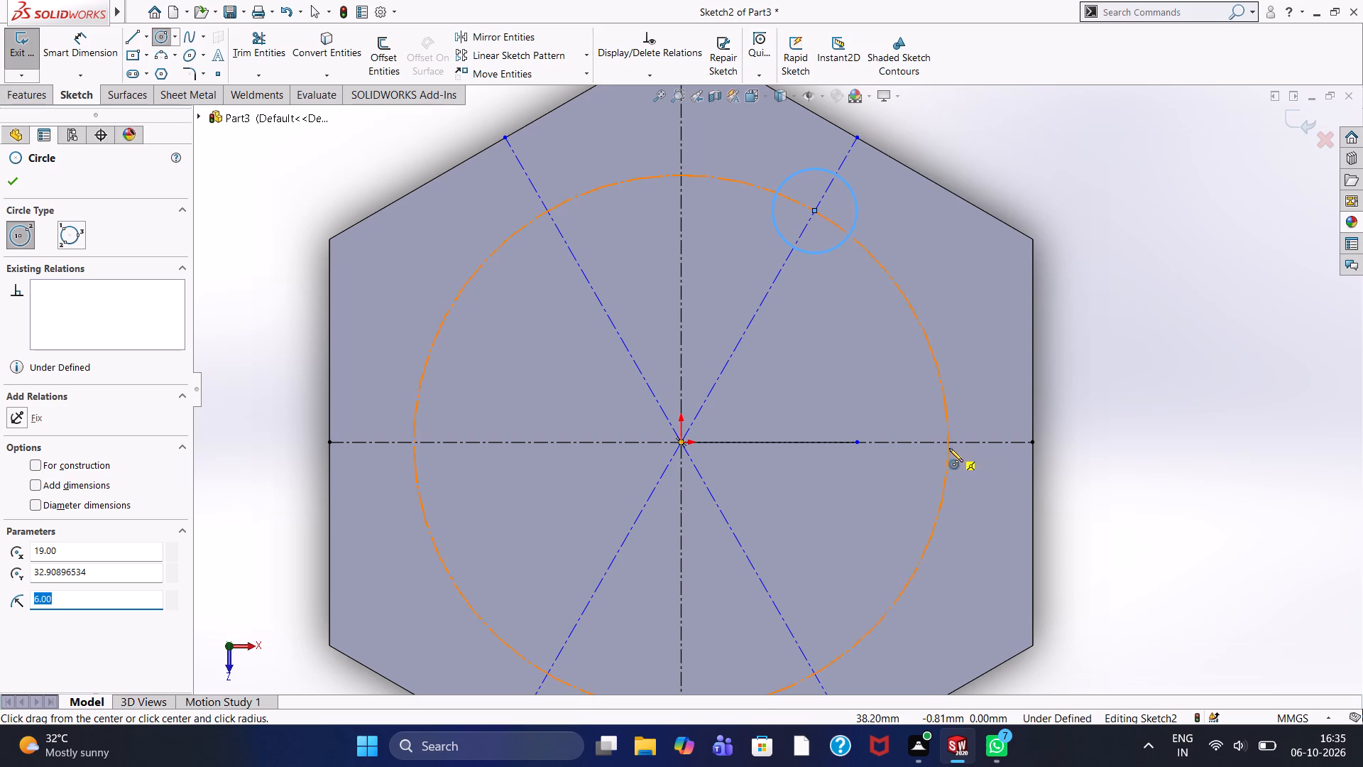
left_click(948, 444)
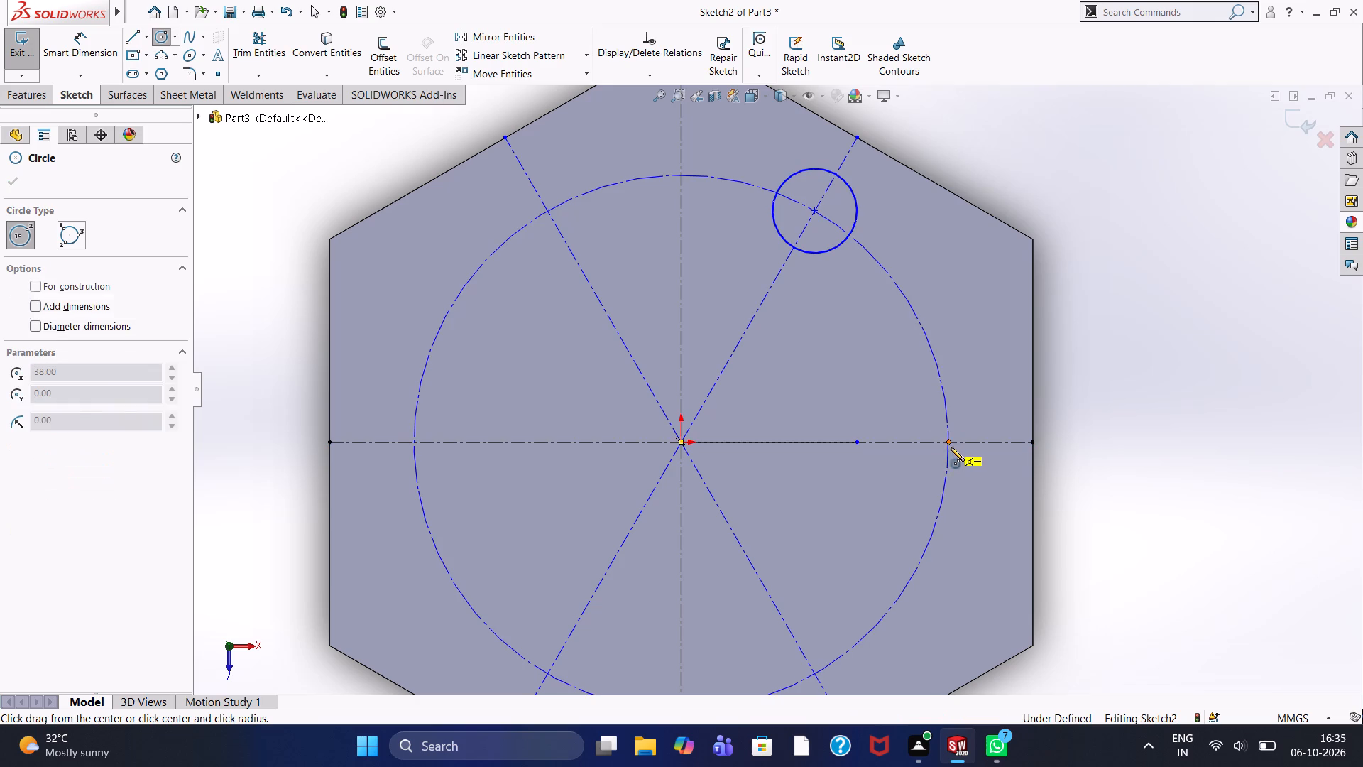
key("6")
key("Return")
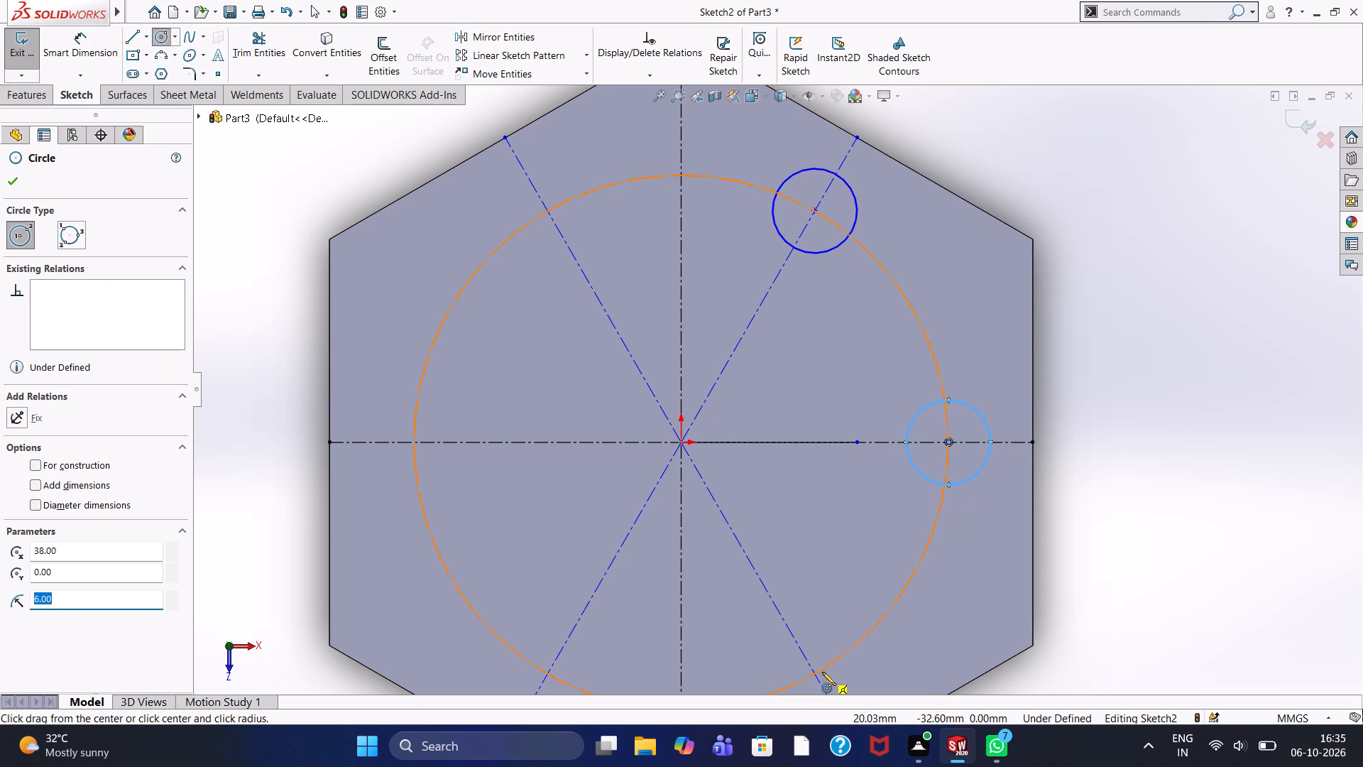
Sketch a circle of about 1.6 mm radius where the construction circle crosses the lower-right radial construction line.
scroll(826, 689, "down", 4)
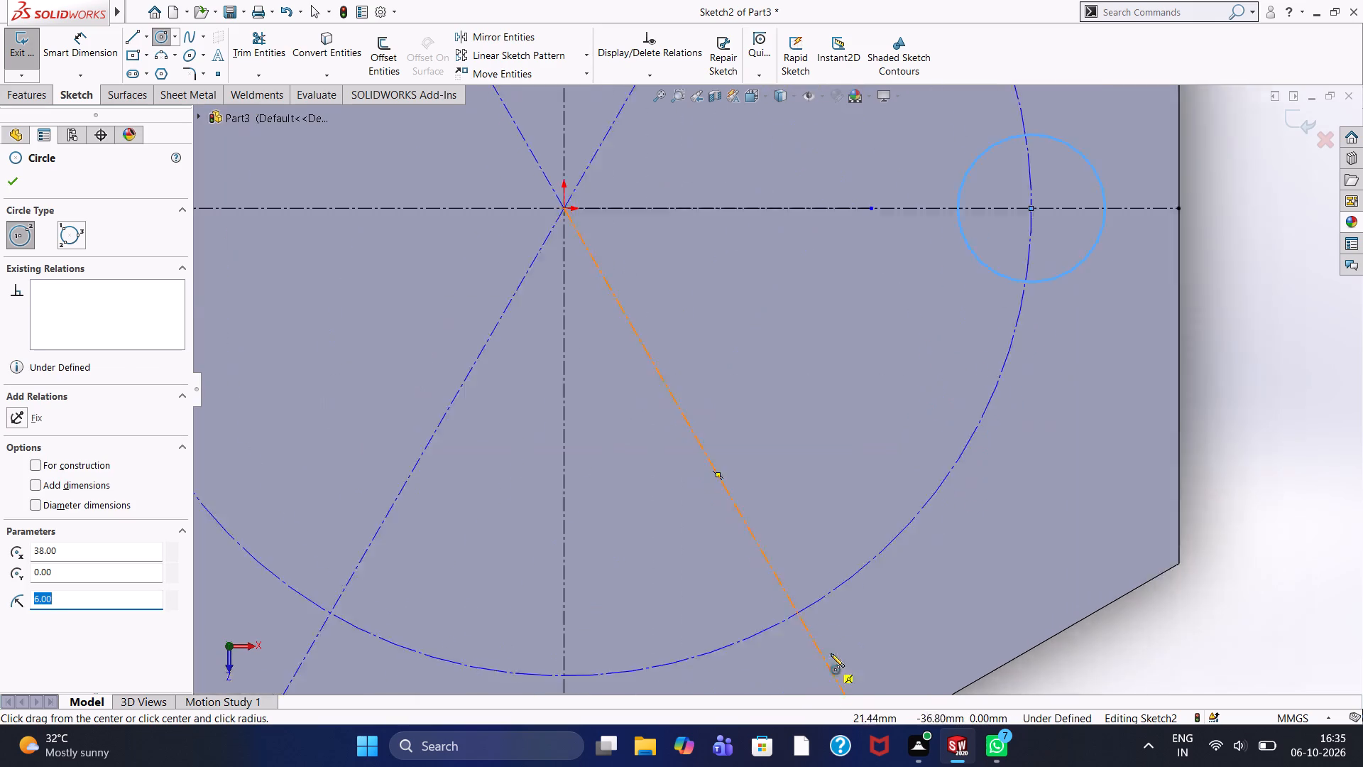
left_click(798, 611)
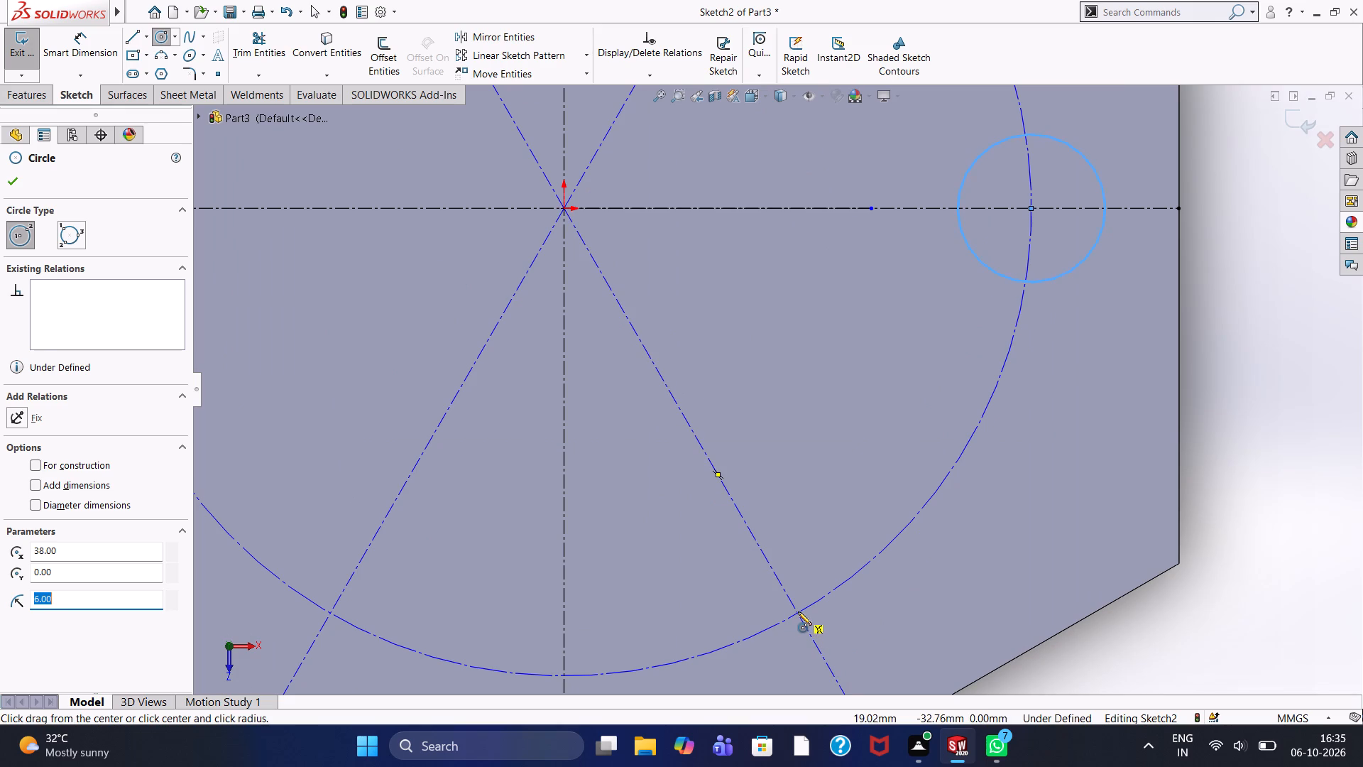
key("6")
key("Return")
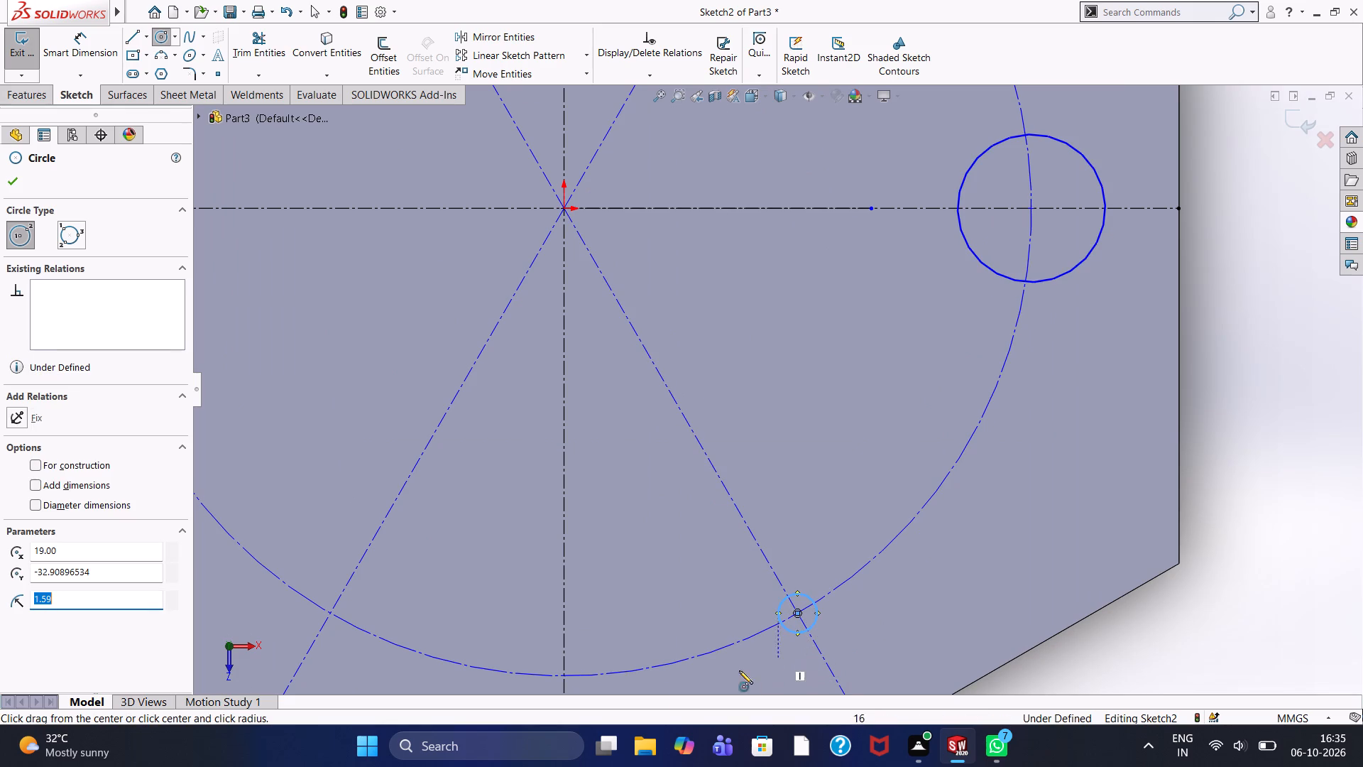
scroll(694, 614, "up", 3)
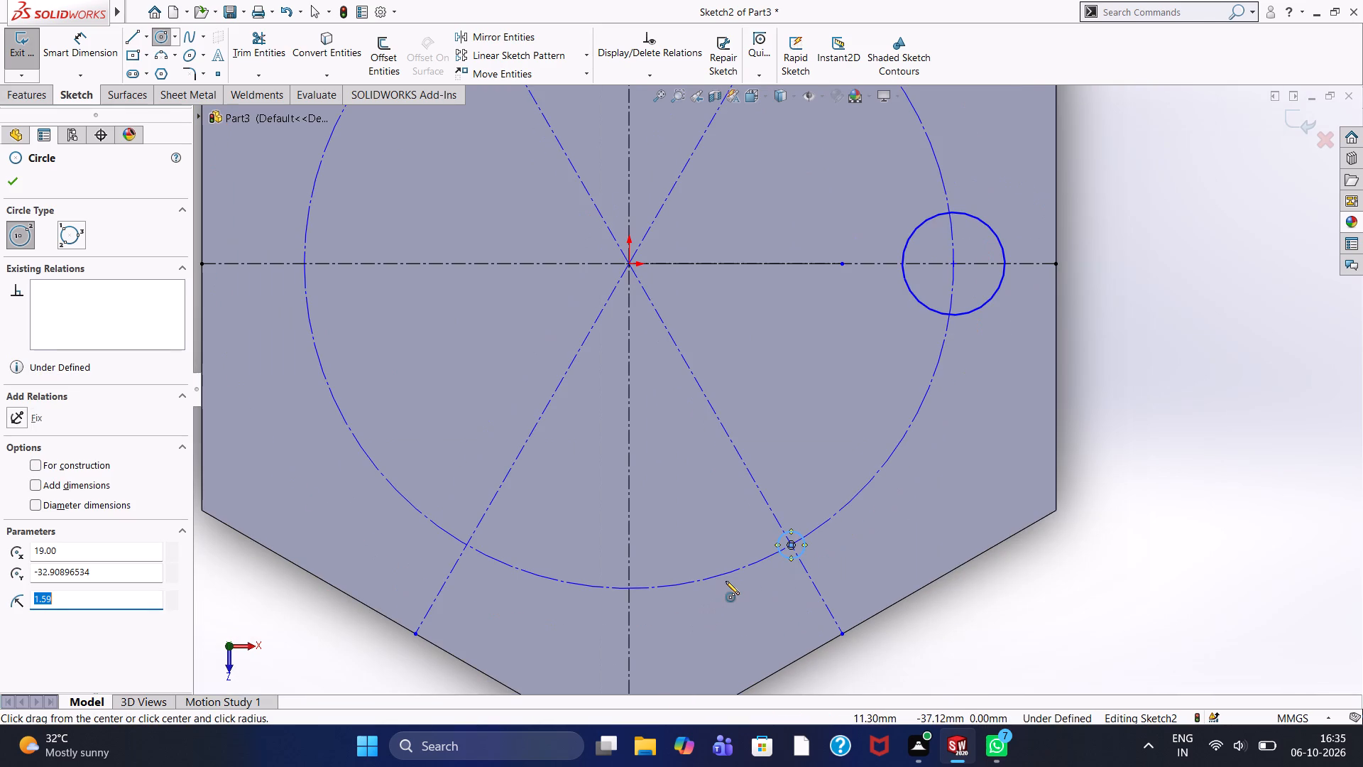
key("Escape")
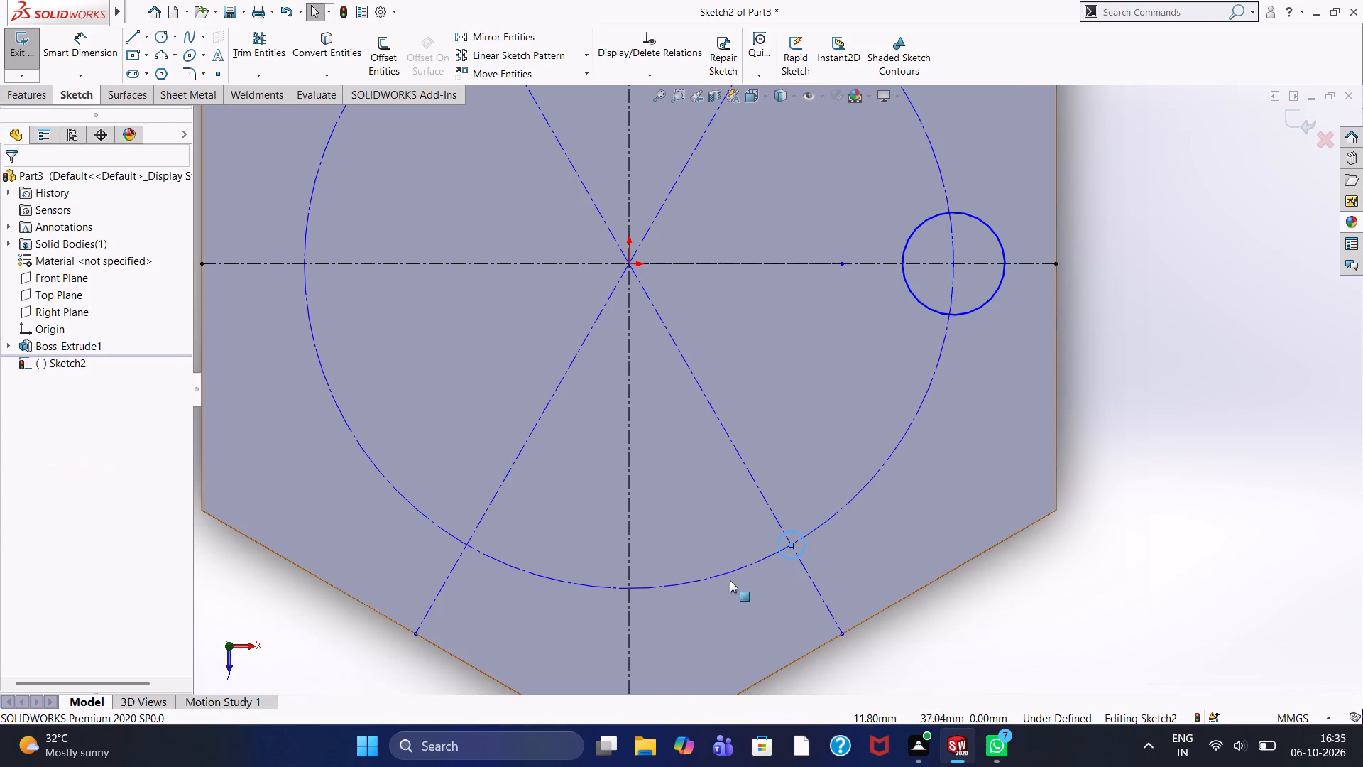
key("Escape")
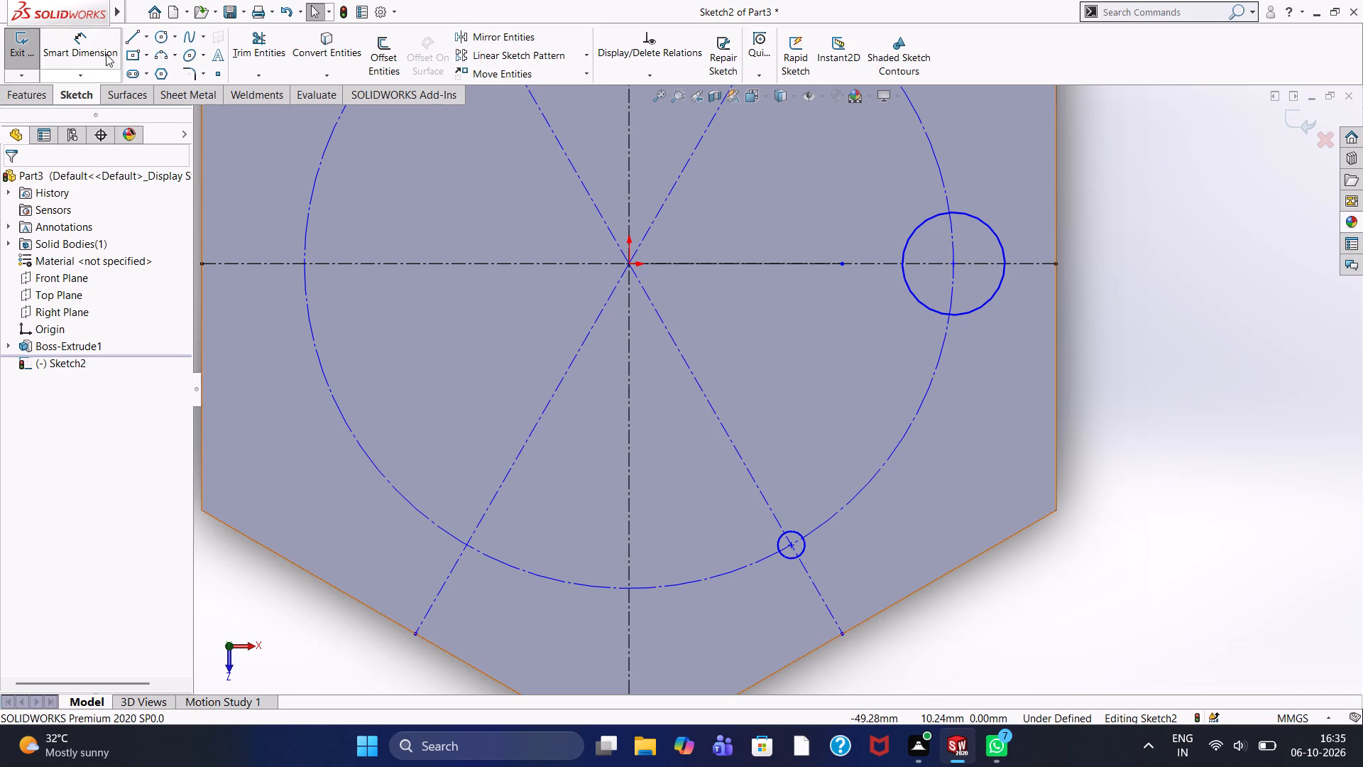
Dimension the diameter of the small circle on the lower-right radial line and set it to 12 mm.
left_click(106, 54)
left_click_drag(106, 54, 582, 602)
left_click(789, 556)
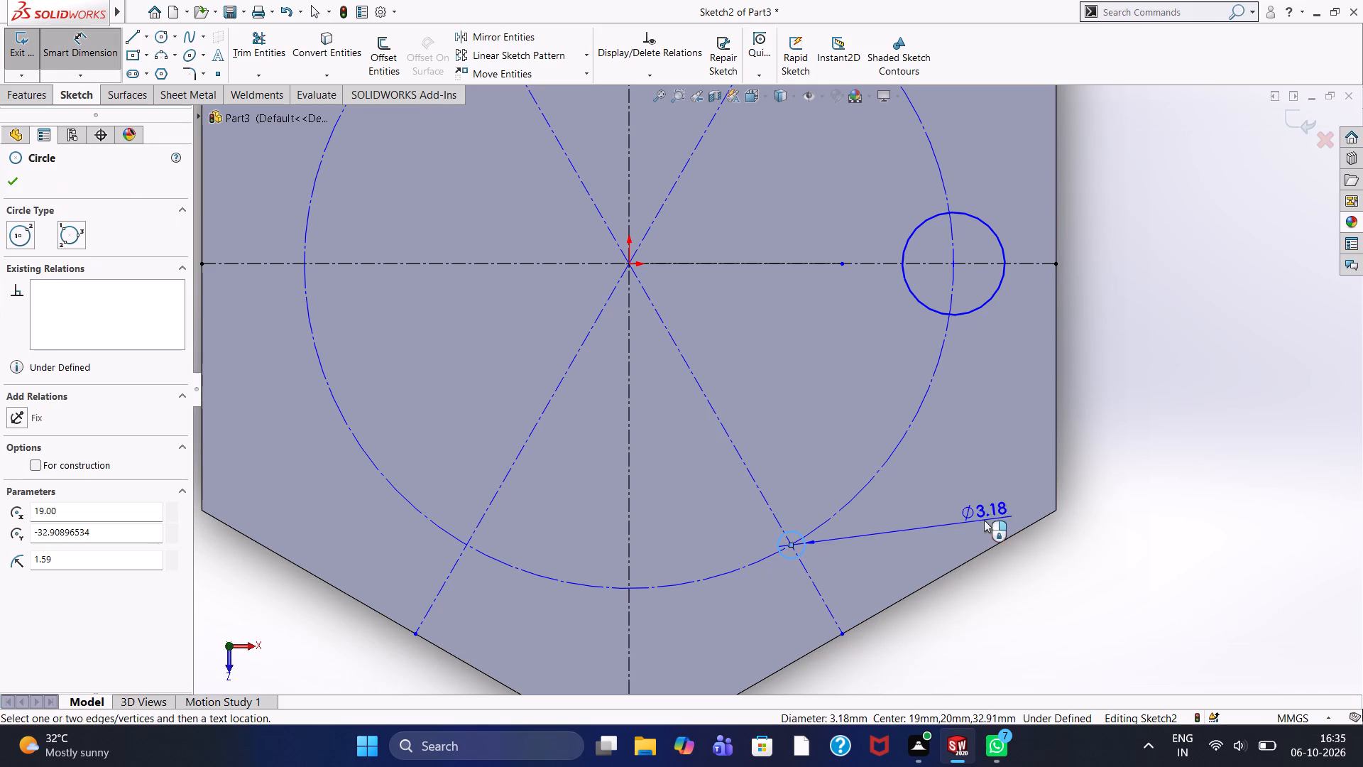
left_click(1065, 576)
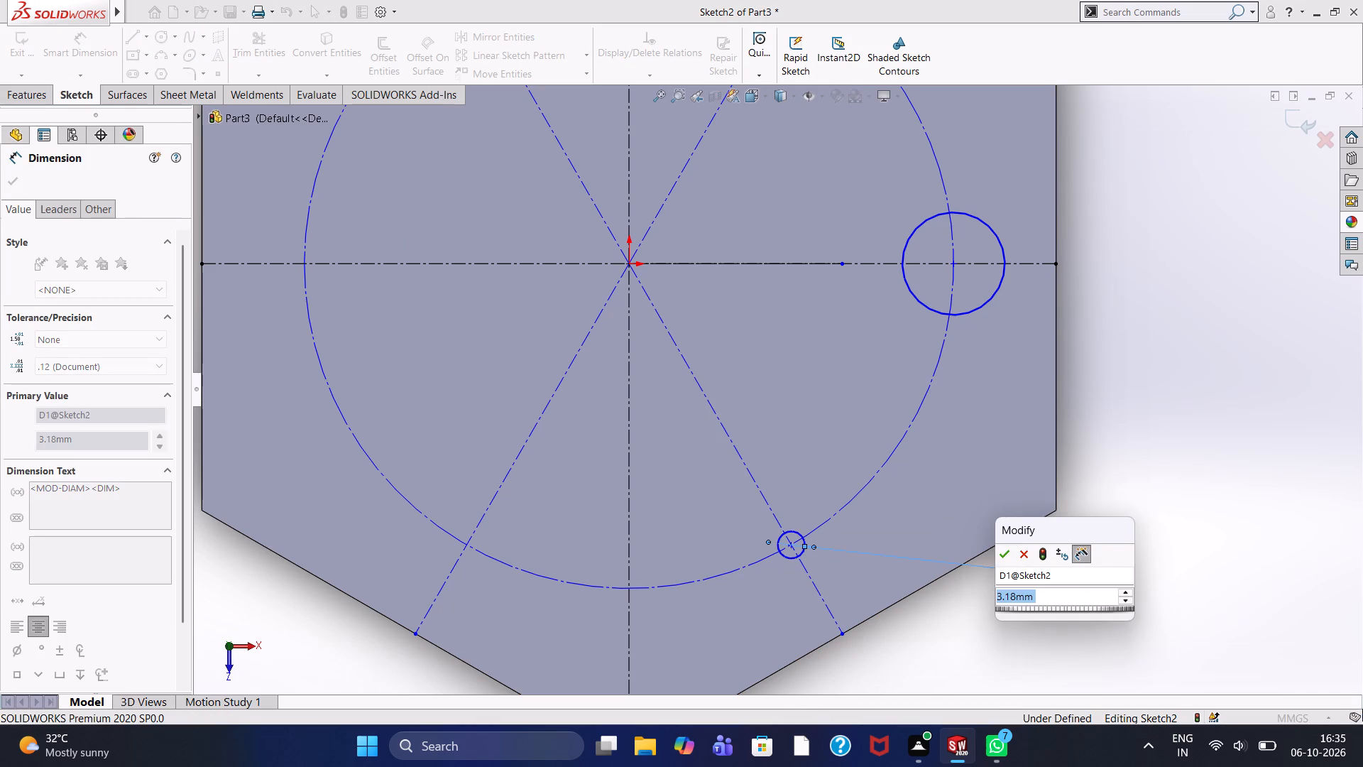
key("6")
key("Return")
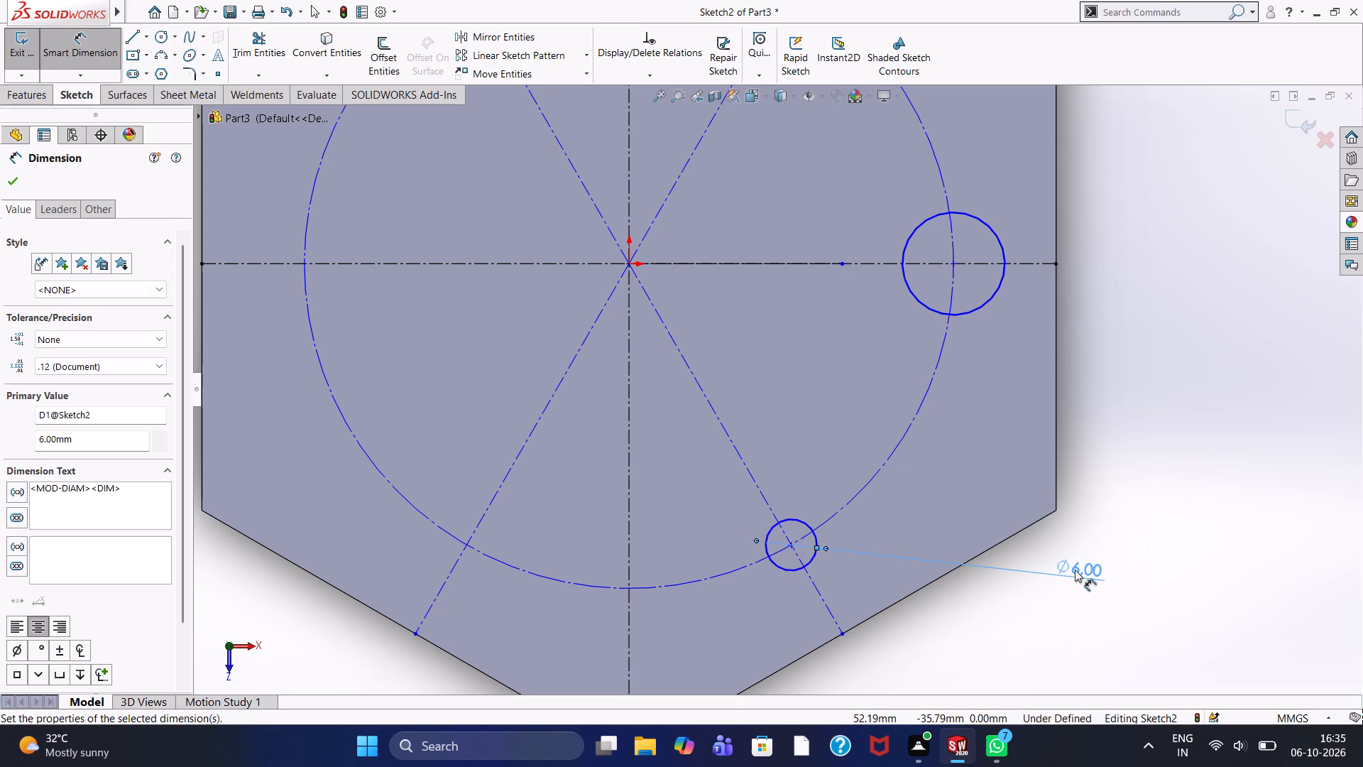
double_click(1075, 570)
type("12")
key("Return")
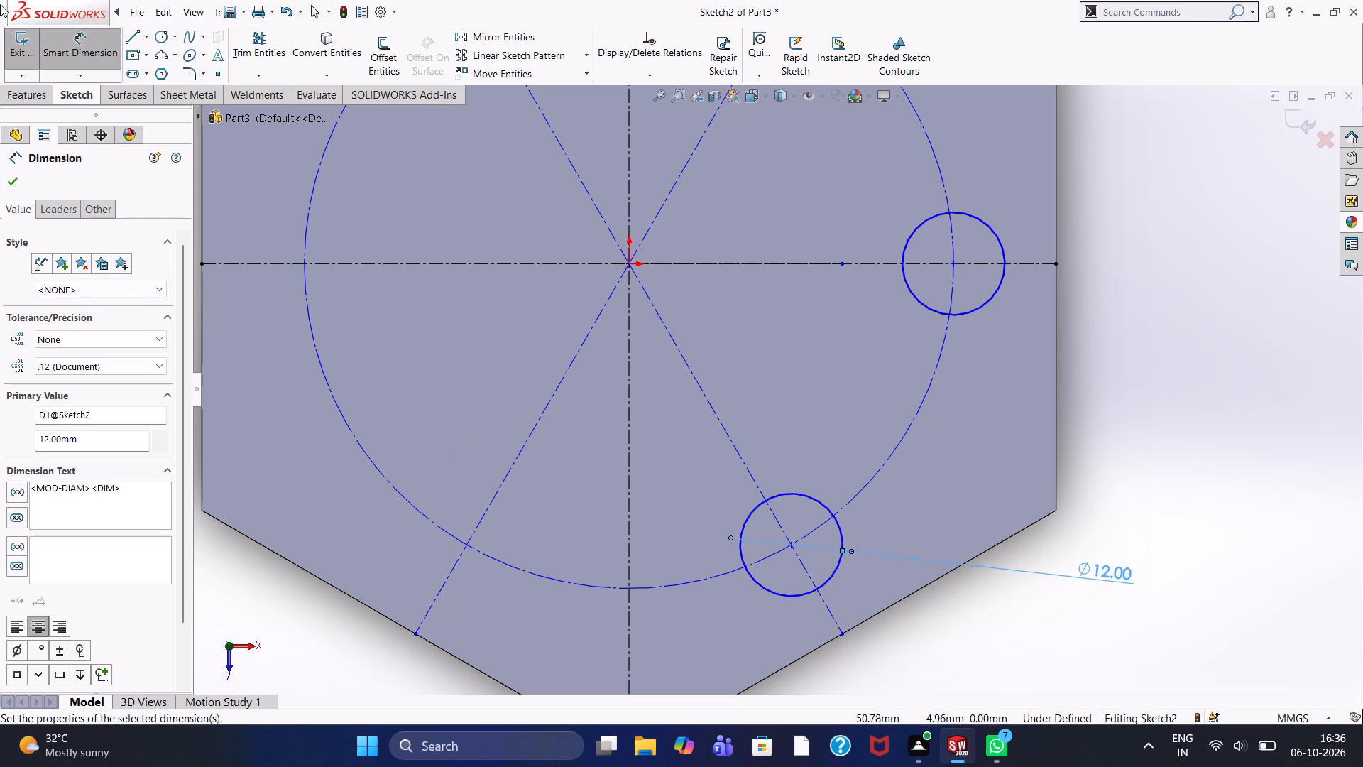
left_click(21, 177)
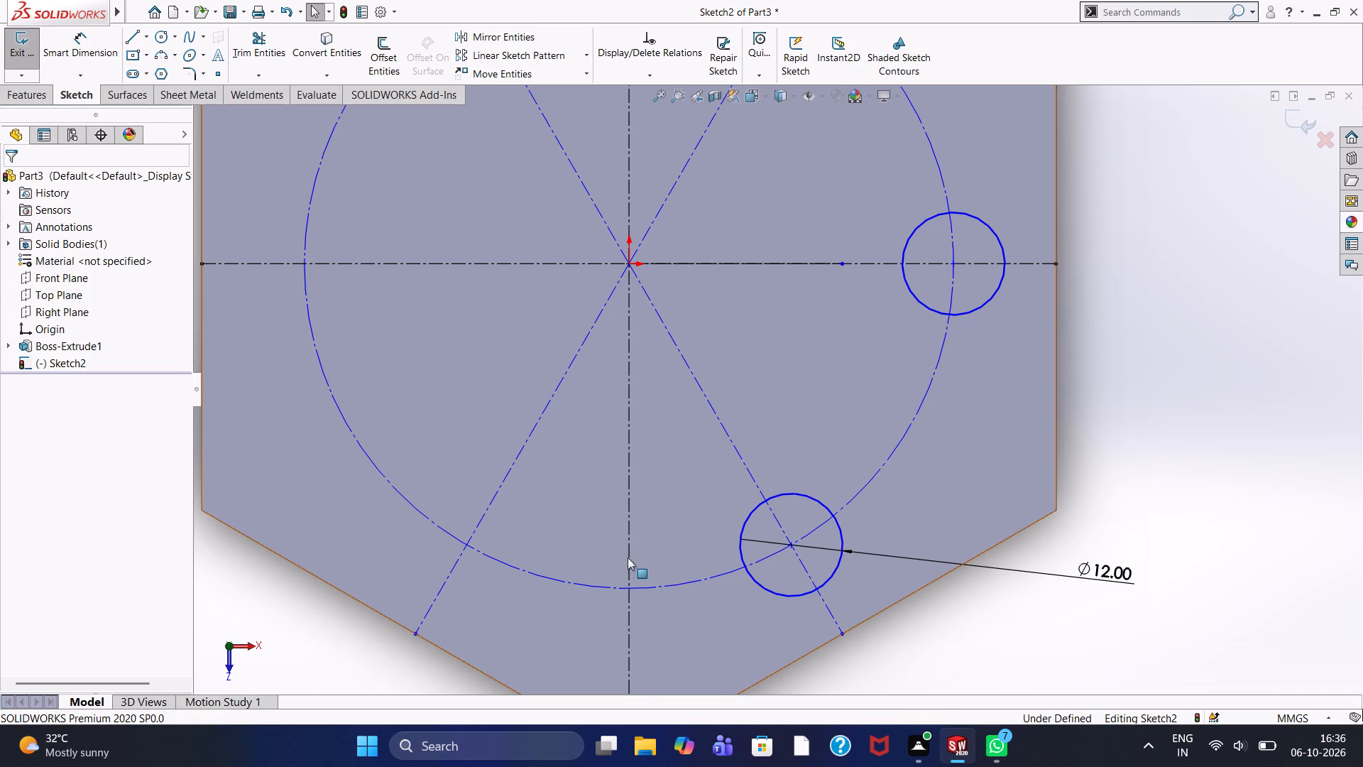
Sketch two 6 mm radius circles centred where the construction circle crosses the lower-left radial line and the horizontal line's left half.
scroll(667, 564, "up", 1)
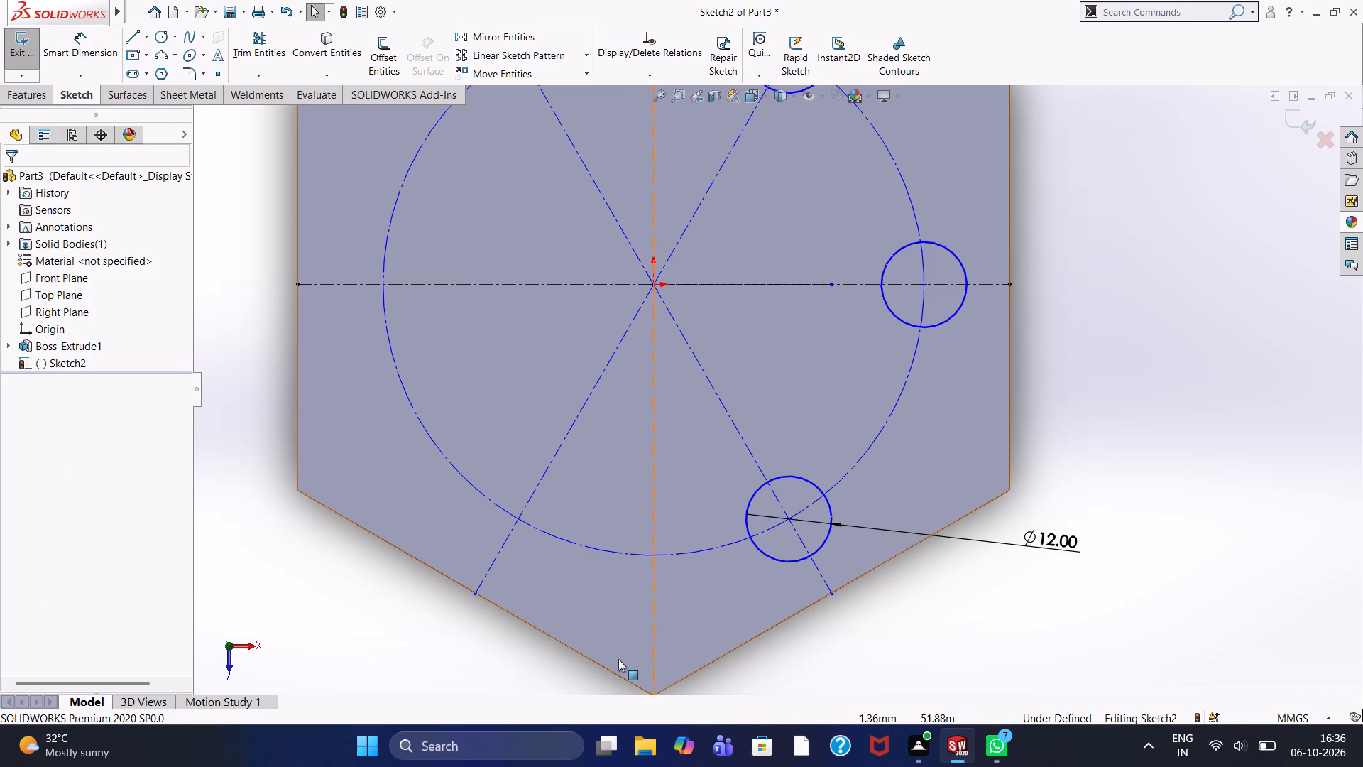
left_click(158, 37)
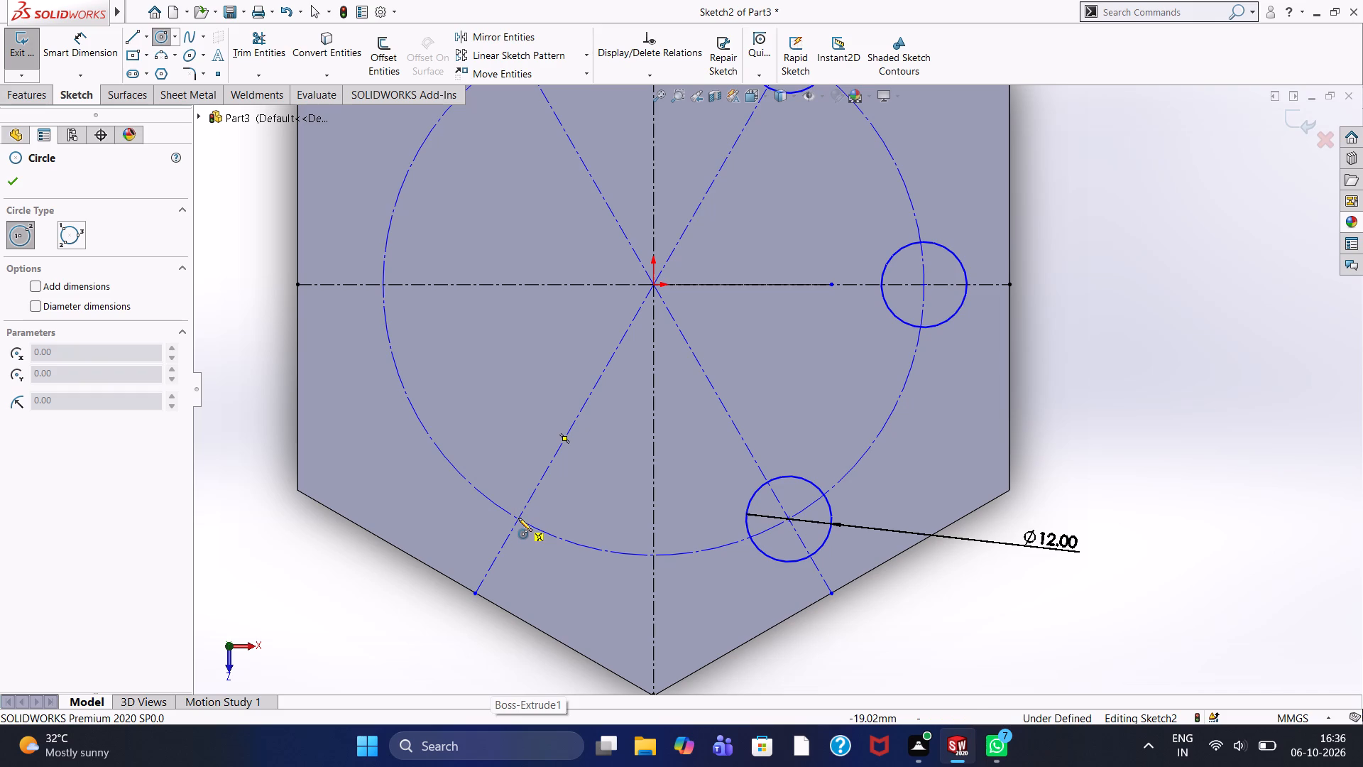
left_click(518, 516)
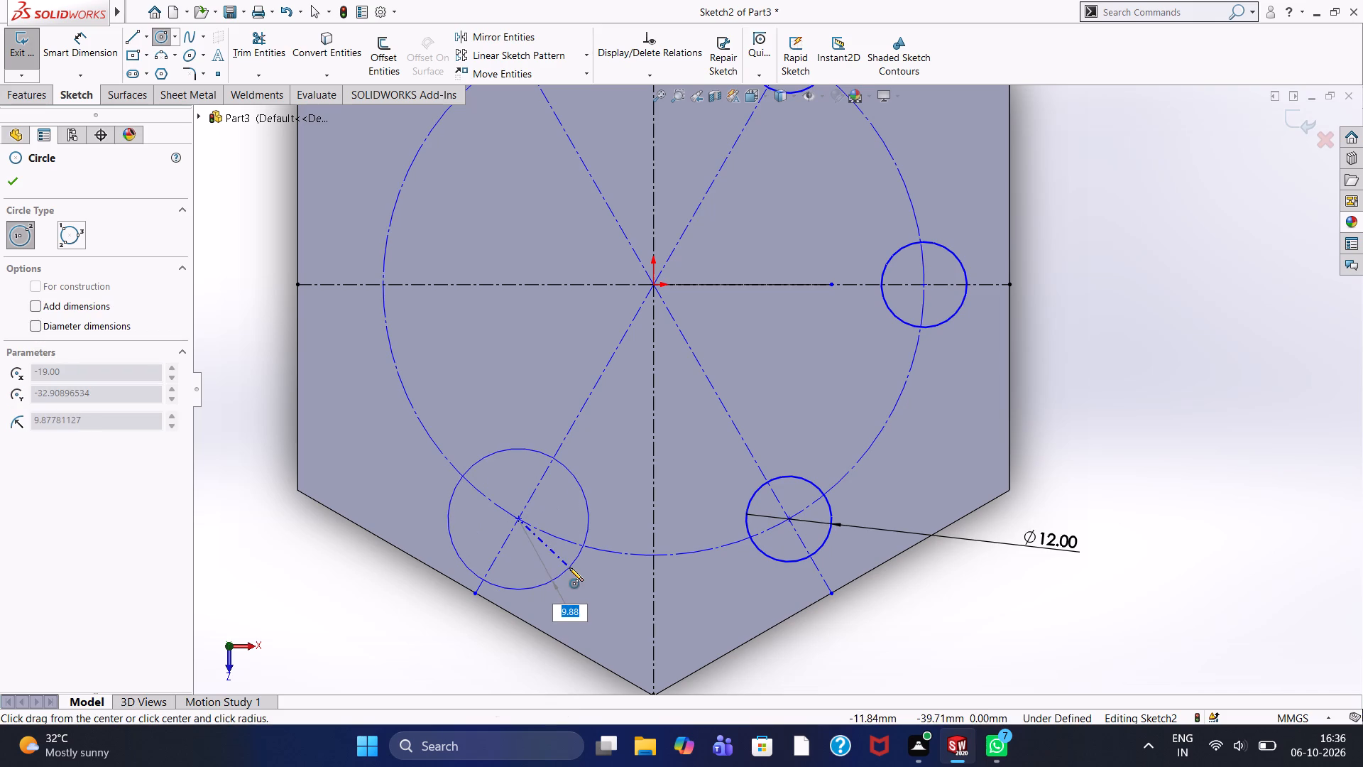
key("6")
key("Return")
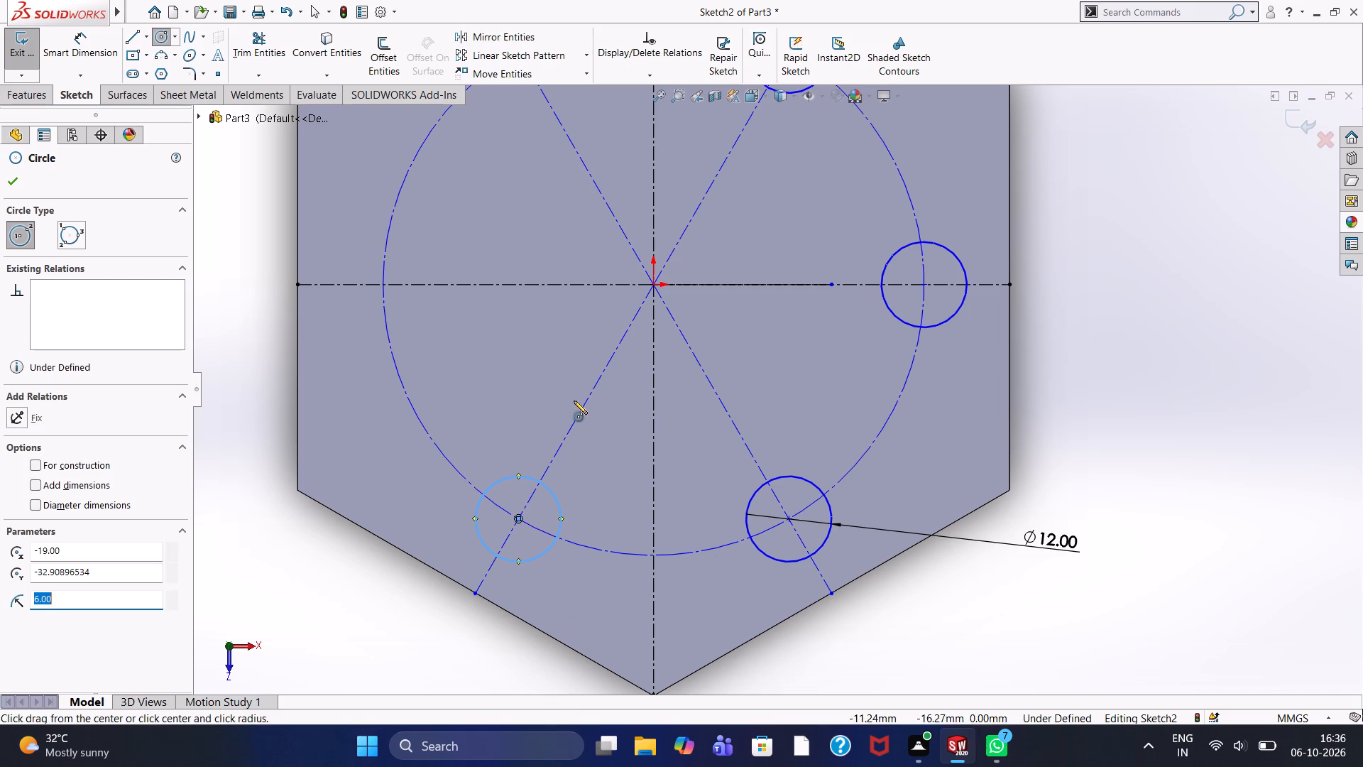
scroll(392, 268, "up", 1)
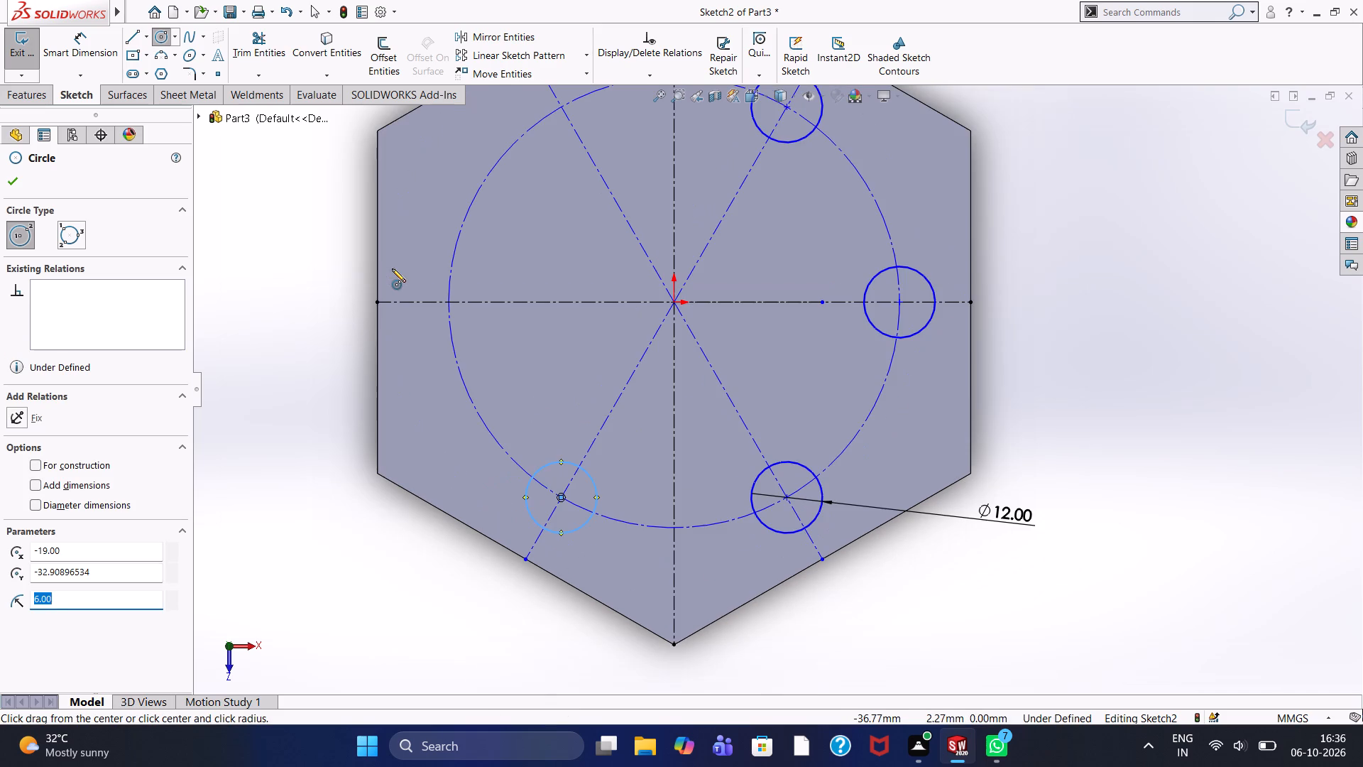
left_click(449, 303)
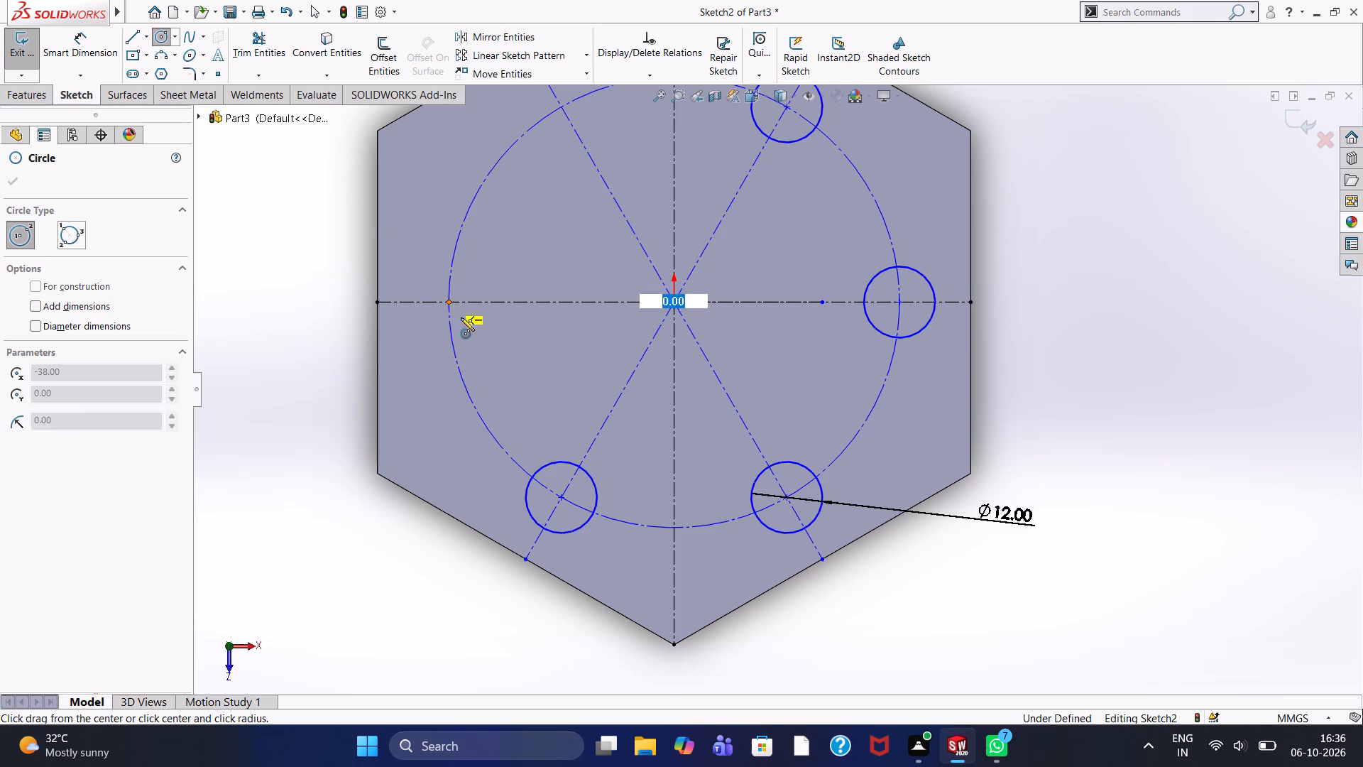
key("6")
key("Return")
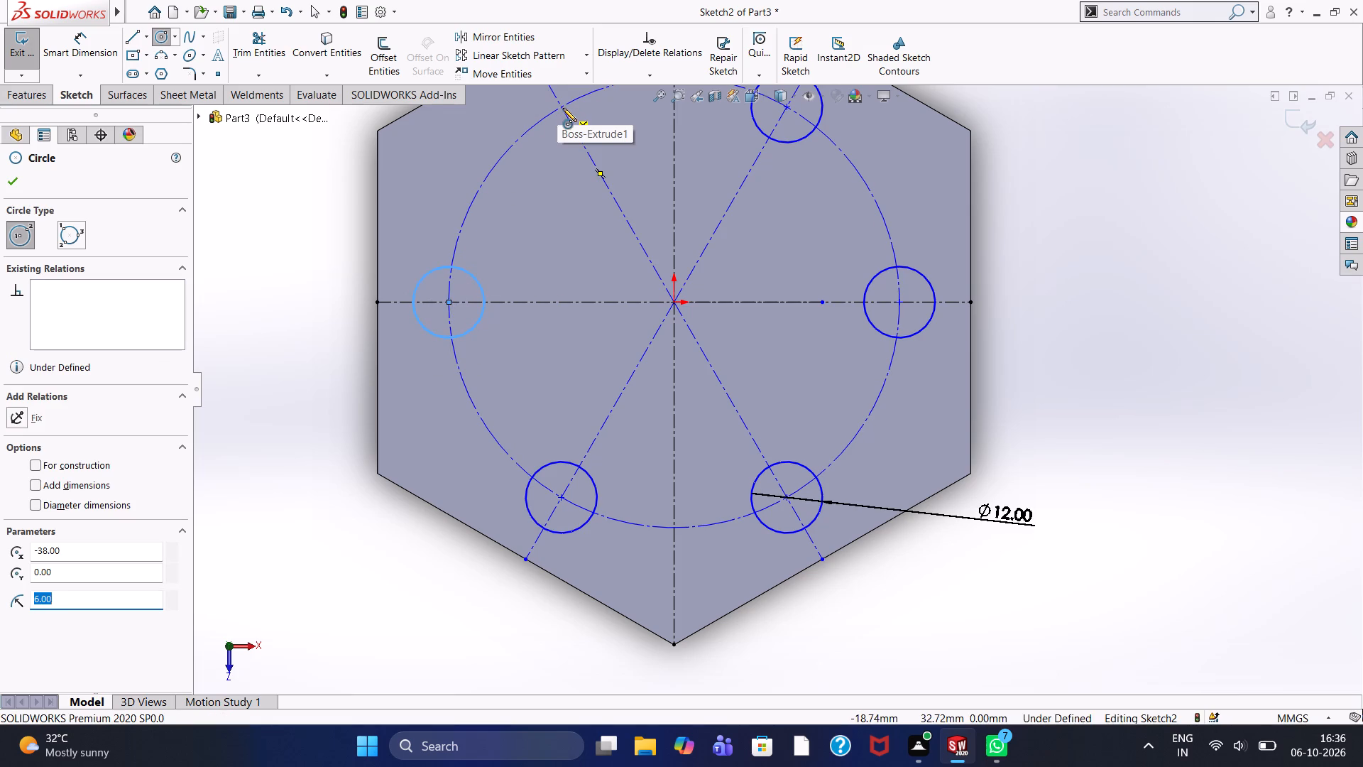
Sketch a 6 mm radius circle centred where the construction circle crosses the upper-left radial construction line.
scroll(560, 108, "down", 2)
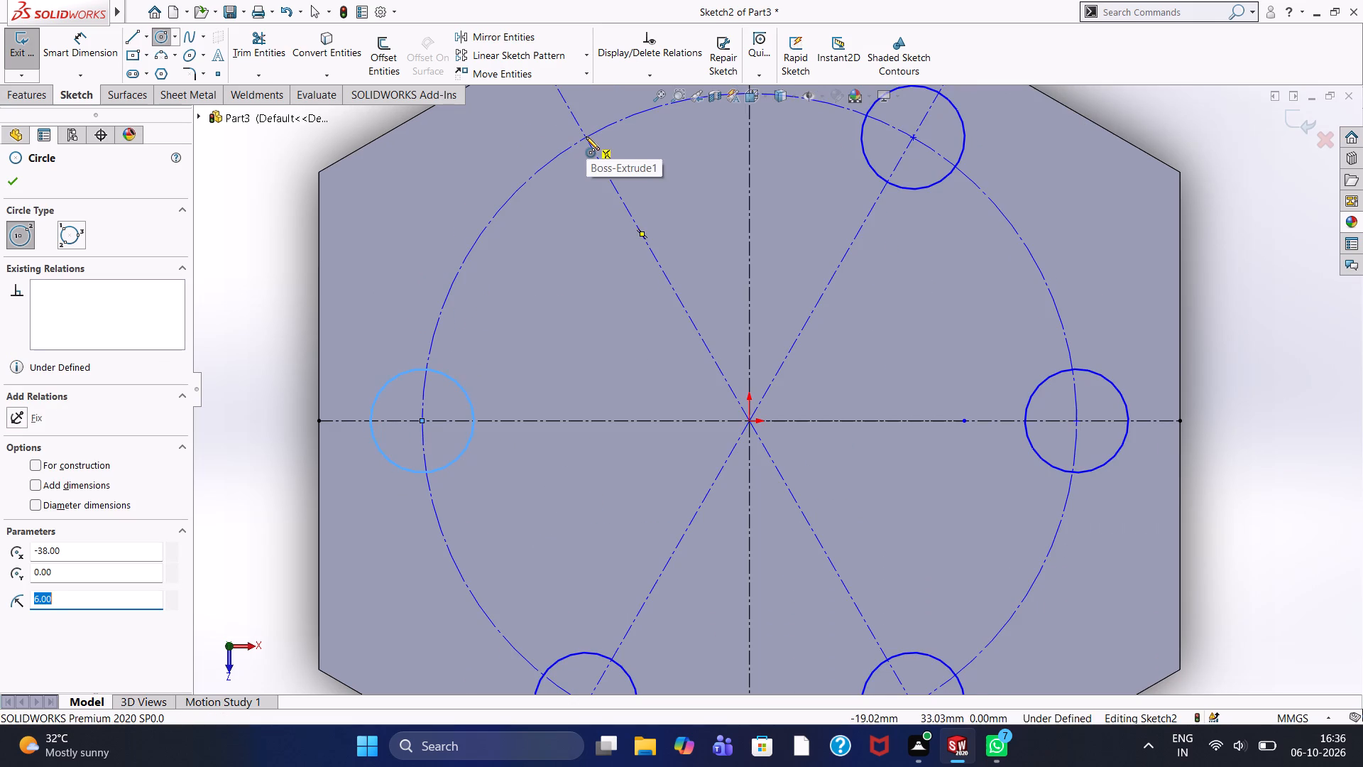
left_click(586, 136)
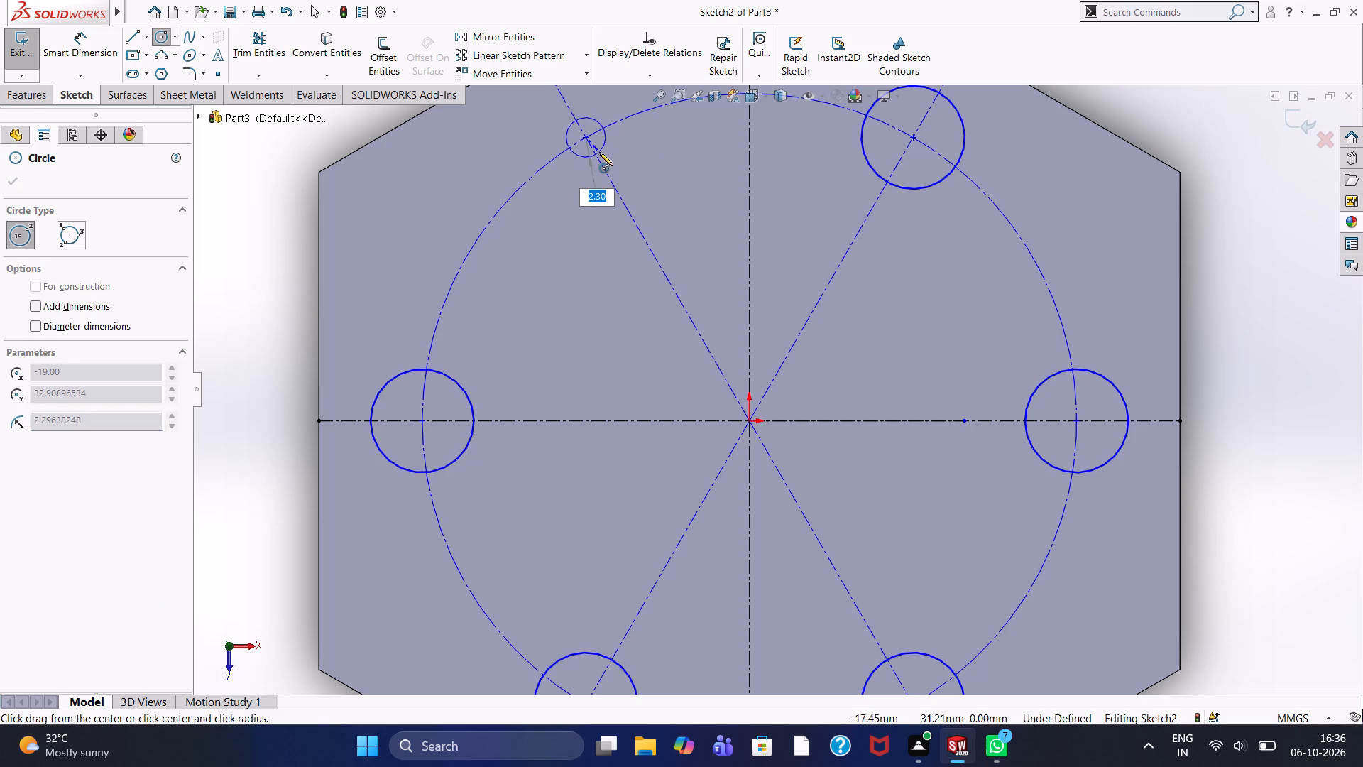
key("6")
key("Return")
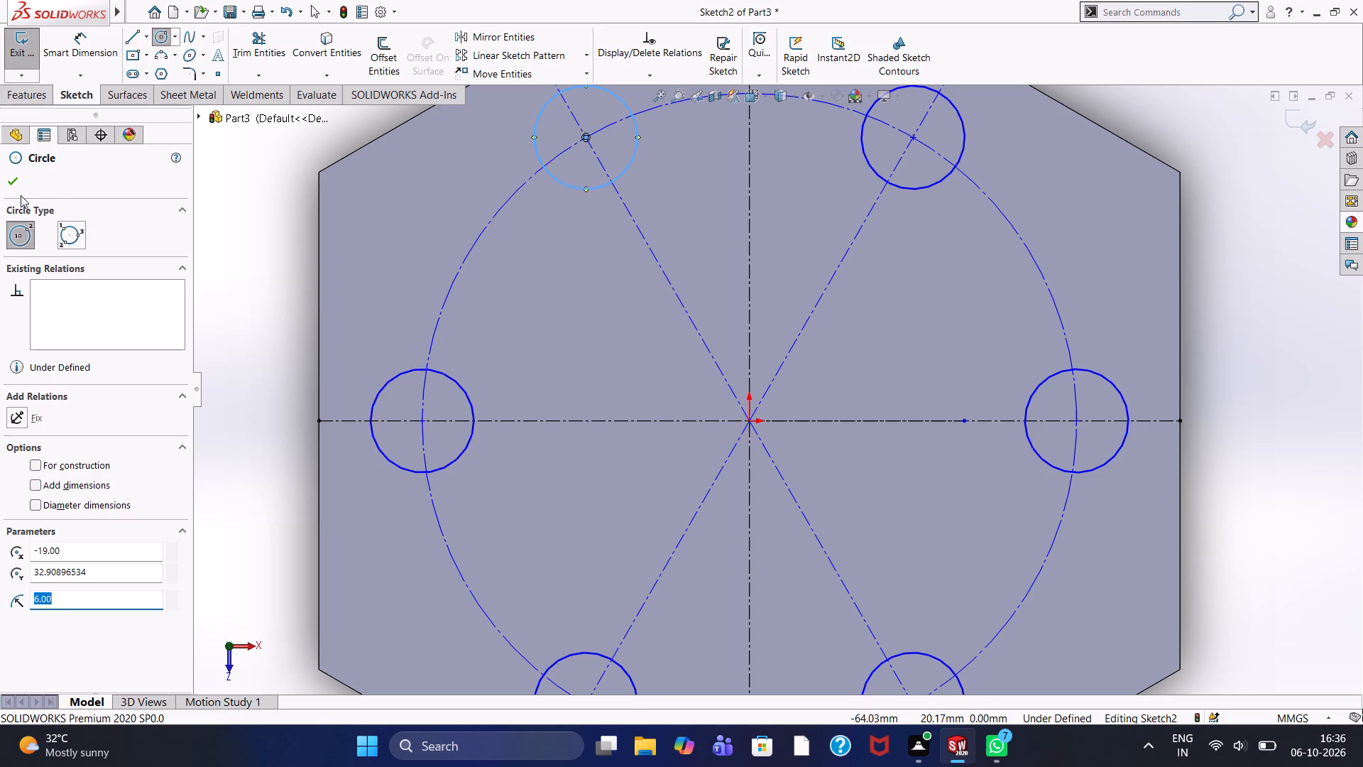
left_click(21, 184)
scroll(664, 261, "up", 2)
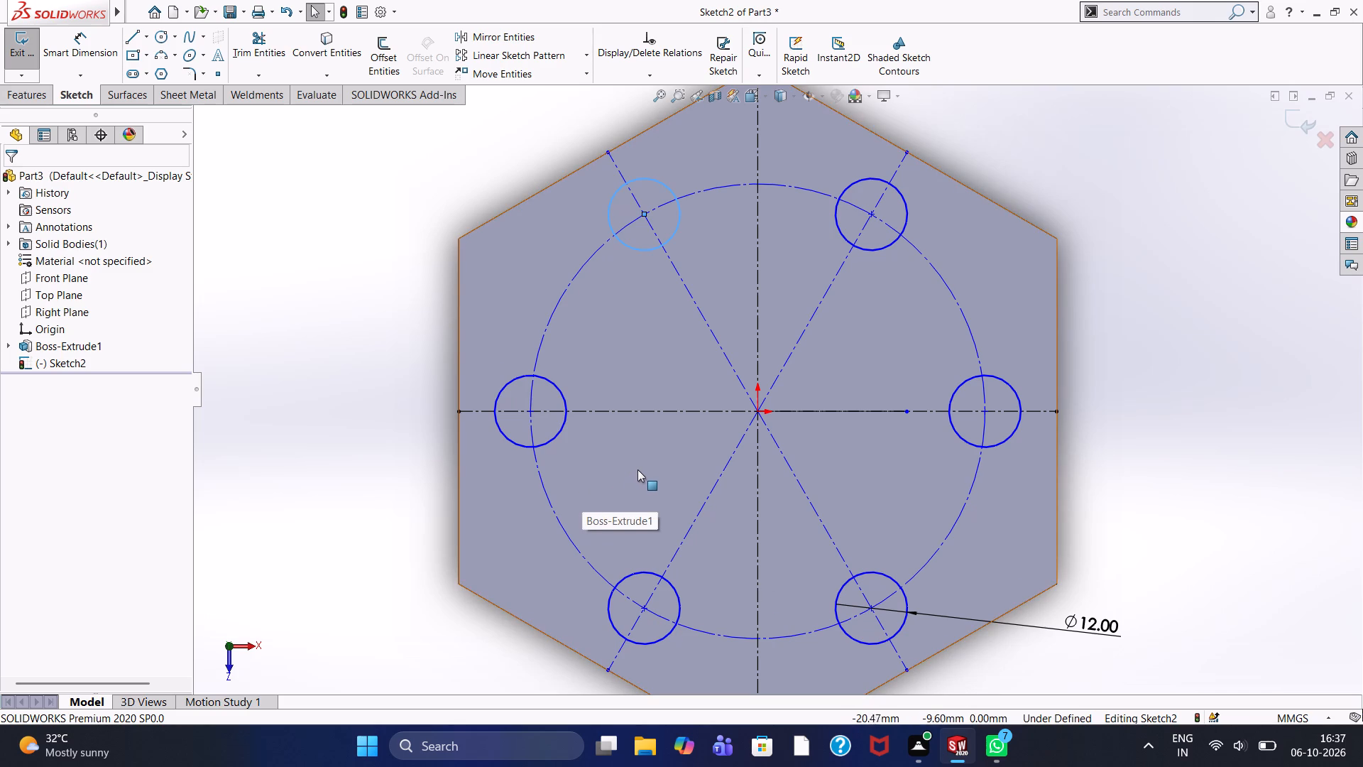
key("Escape")
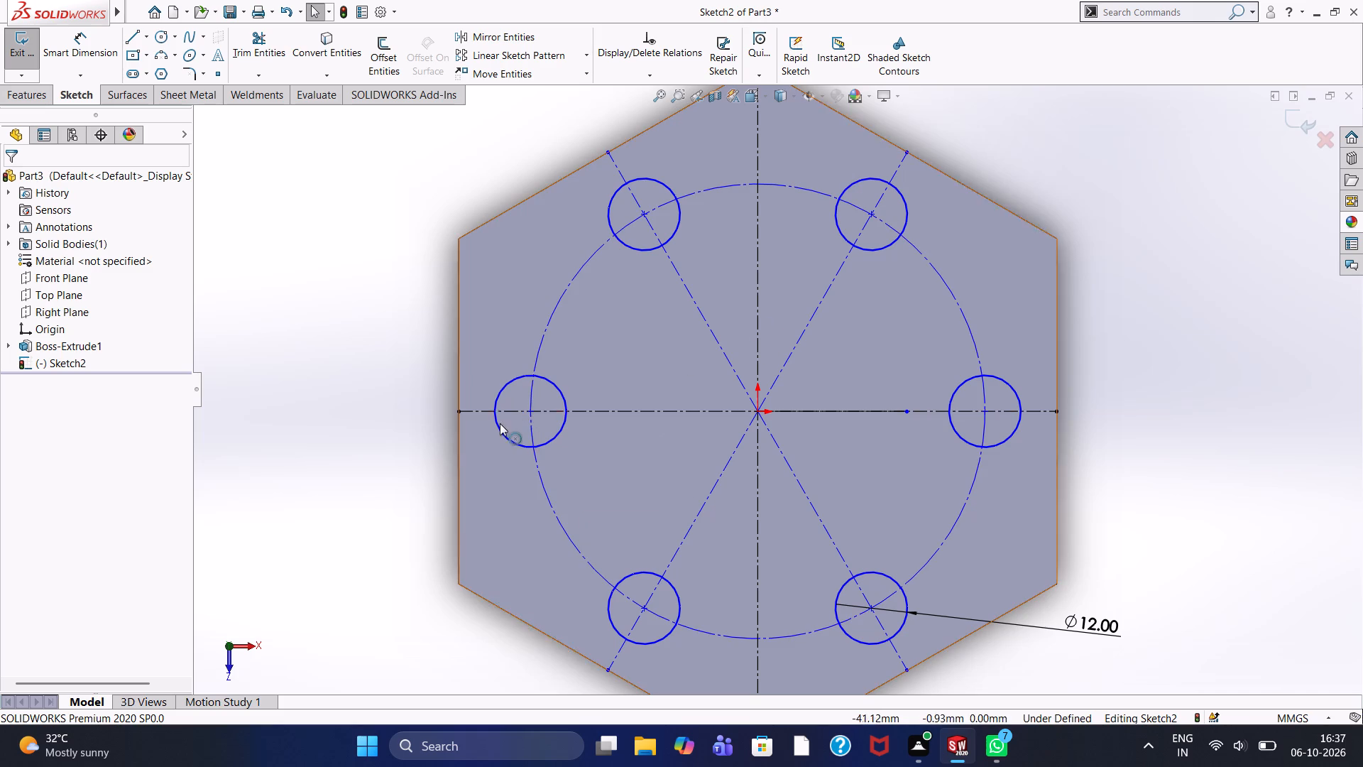
Sketch a 12 mm line up the hexagon's left edge from its midpoint, continued by a horizontal line about 14 mm inward to the construction circle.
left_click(132, 36)
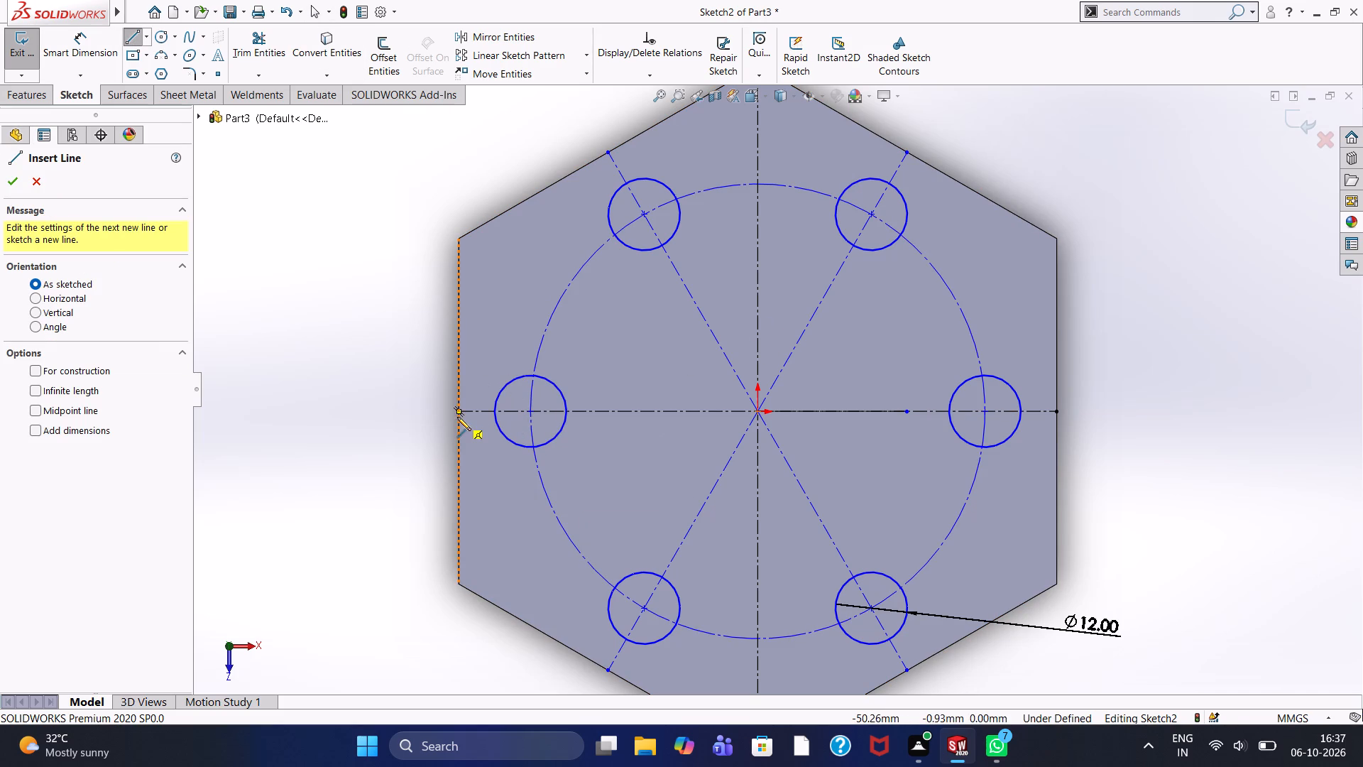
left_click(459, 410)
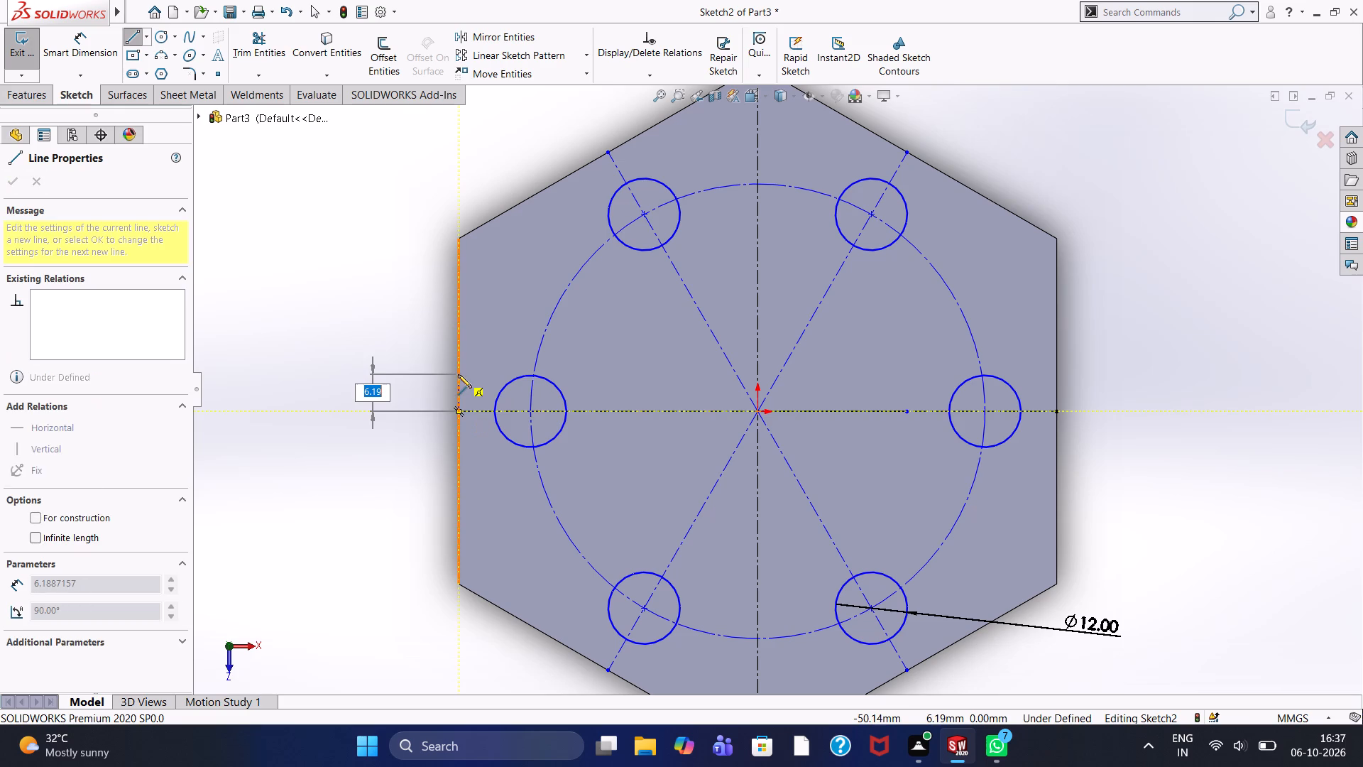
type("12")
key("Return")
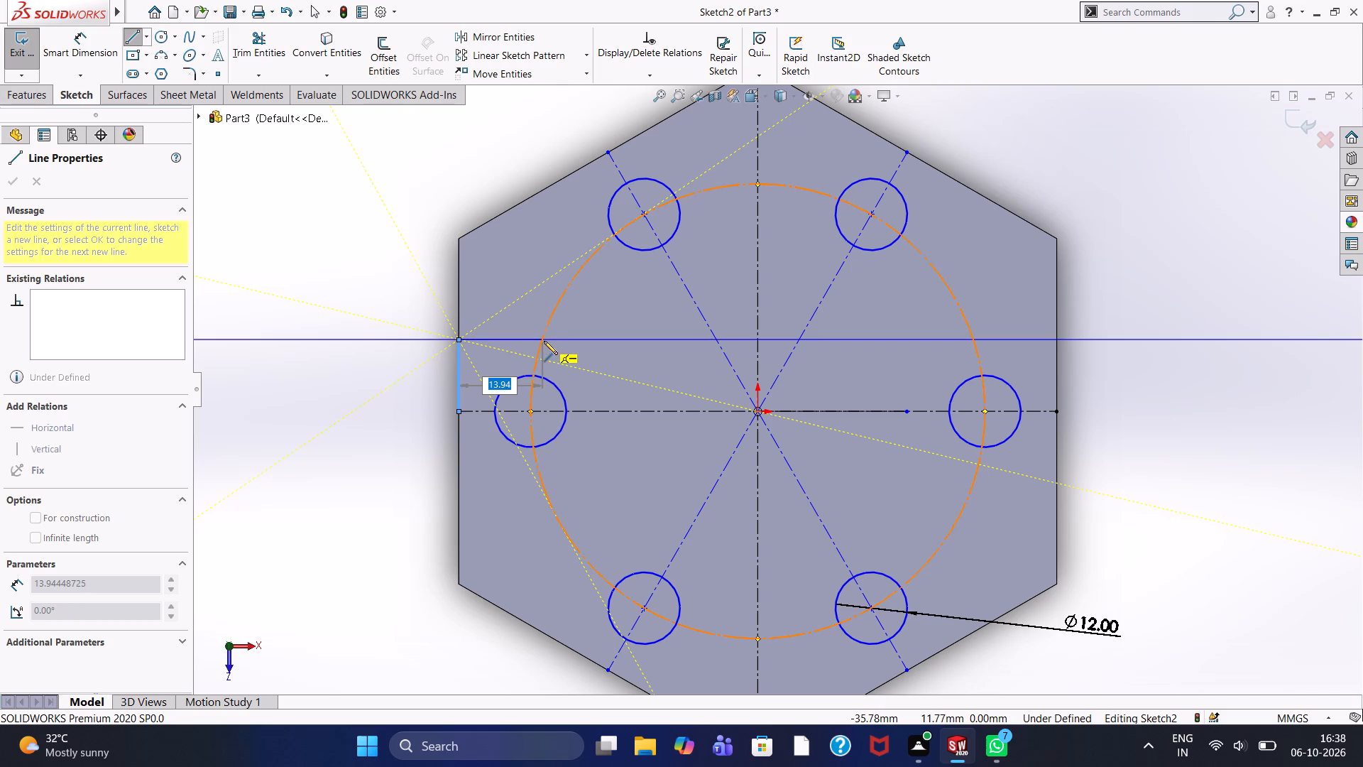
left_click(544, 341)
right_click(339, 256)
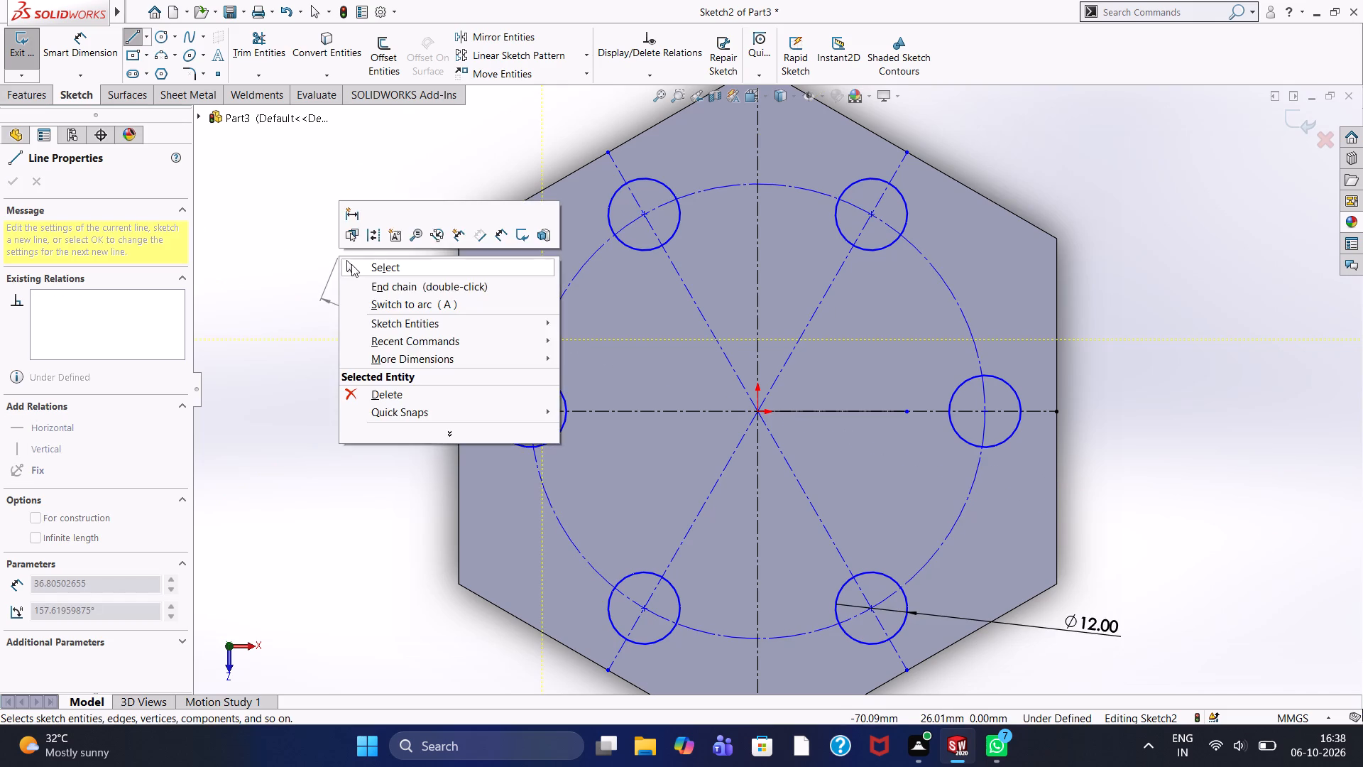
left_click(351, 264)
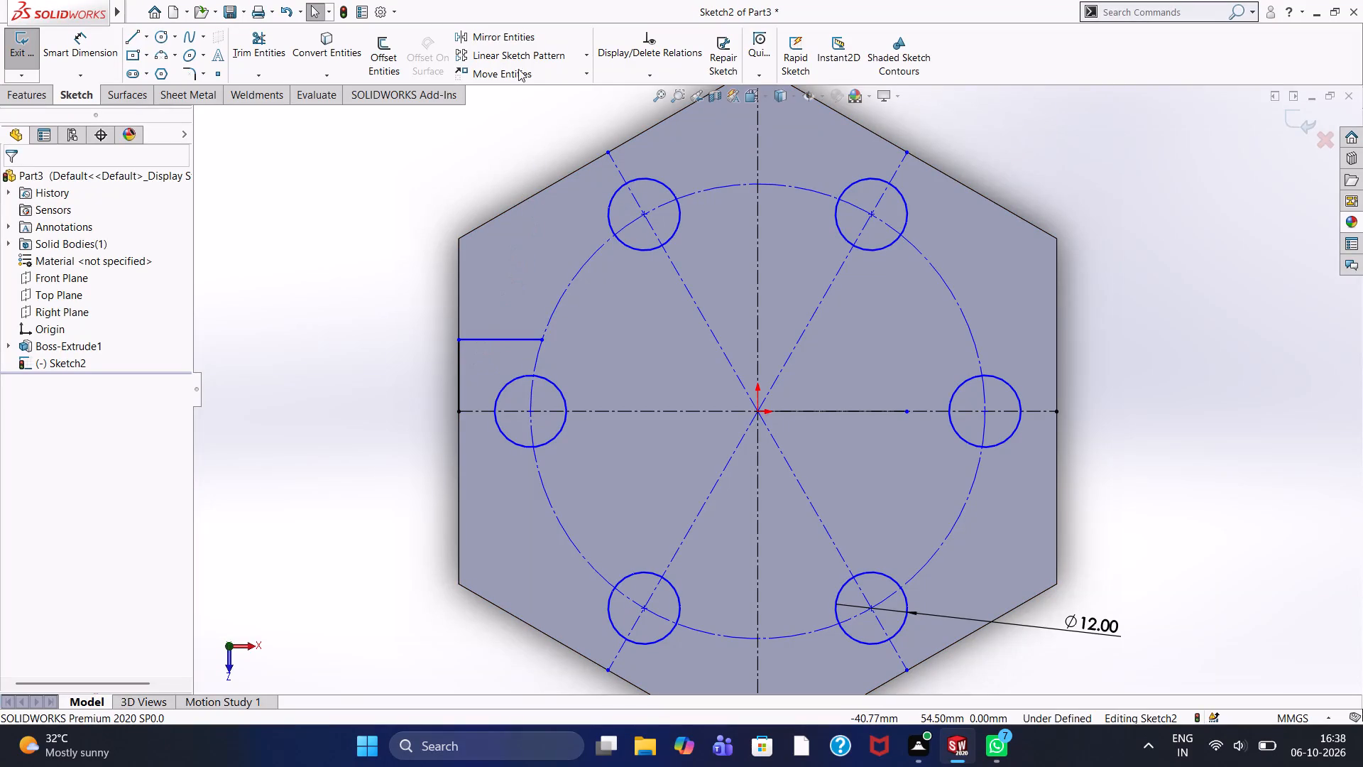
Mirror the 12 mm edge line and the horizontal line about the horizontal construction line, keeping the originals as a copy.
left_click(527, 33)
left_click(509, 342)
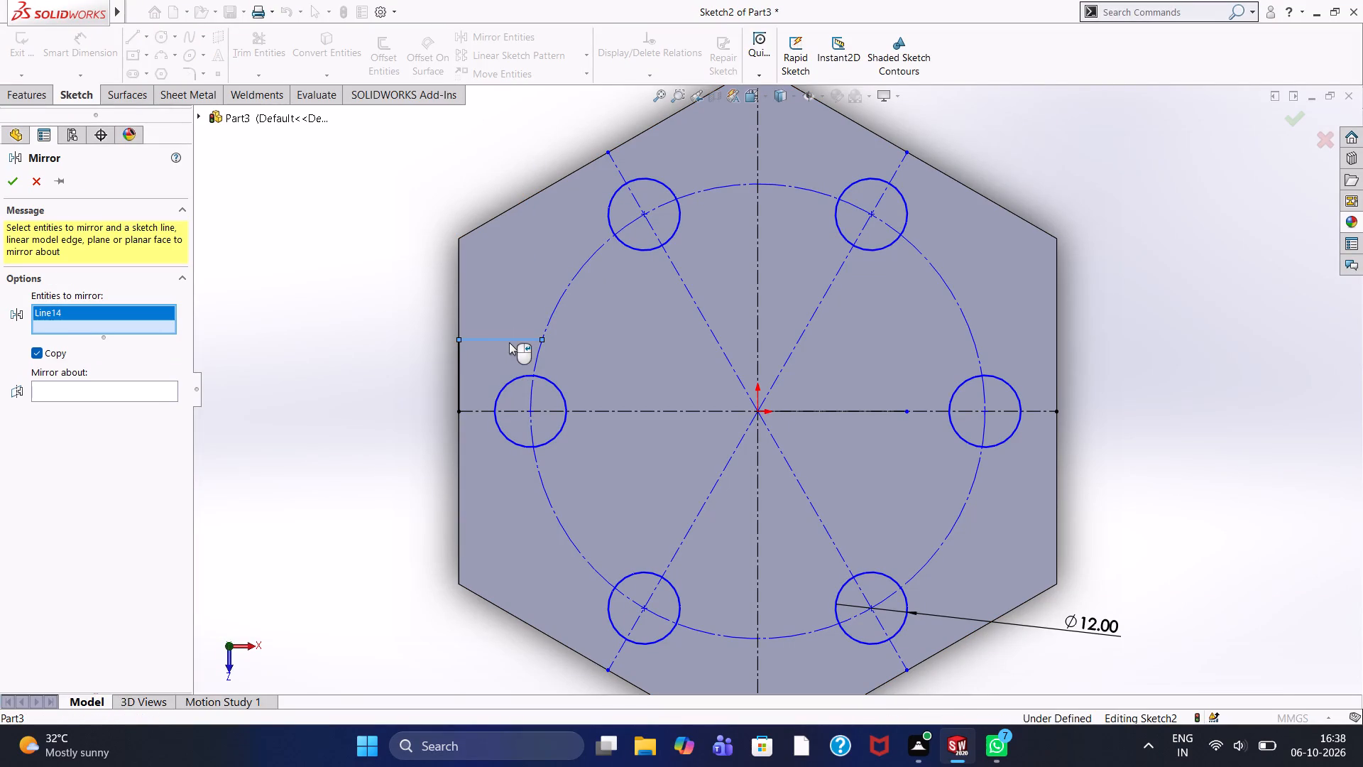
left_click(460, 377)
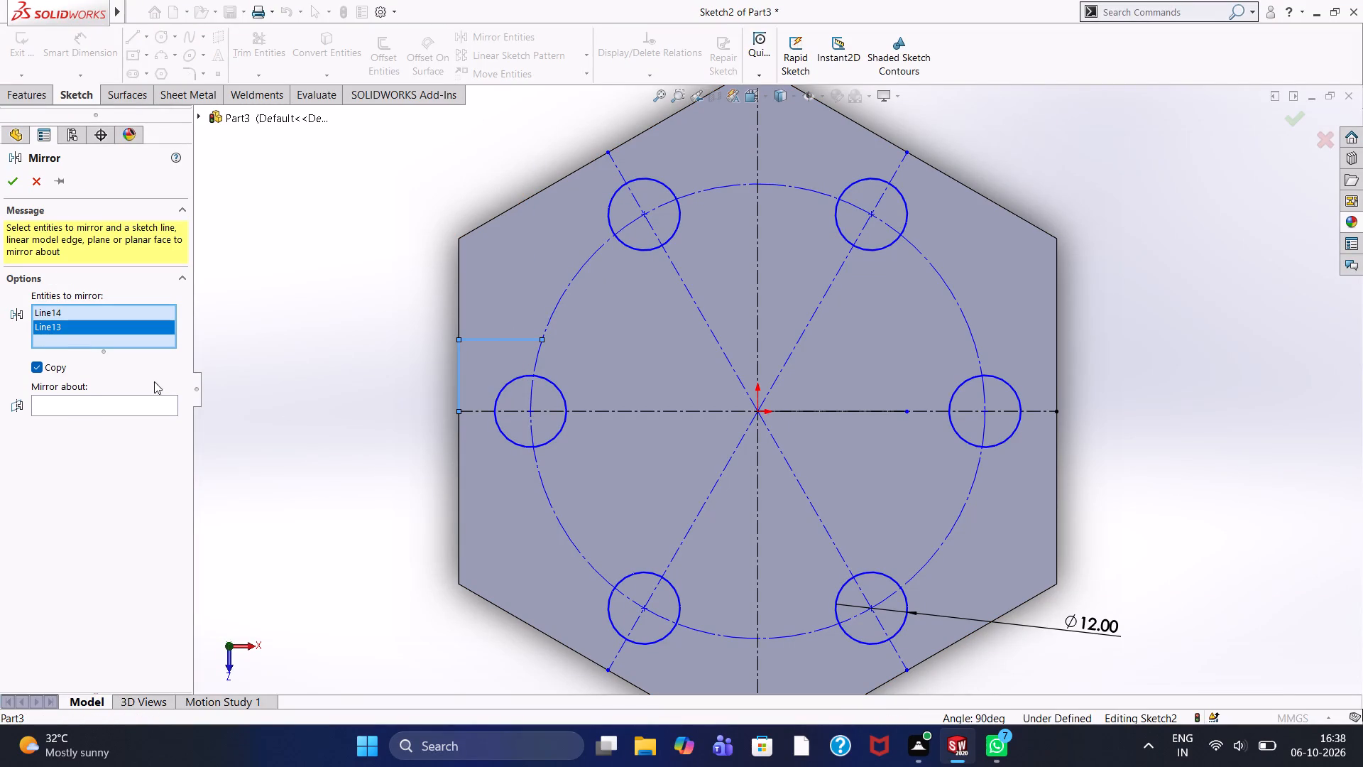
left_click(84, 413)
left_click(137, 409)
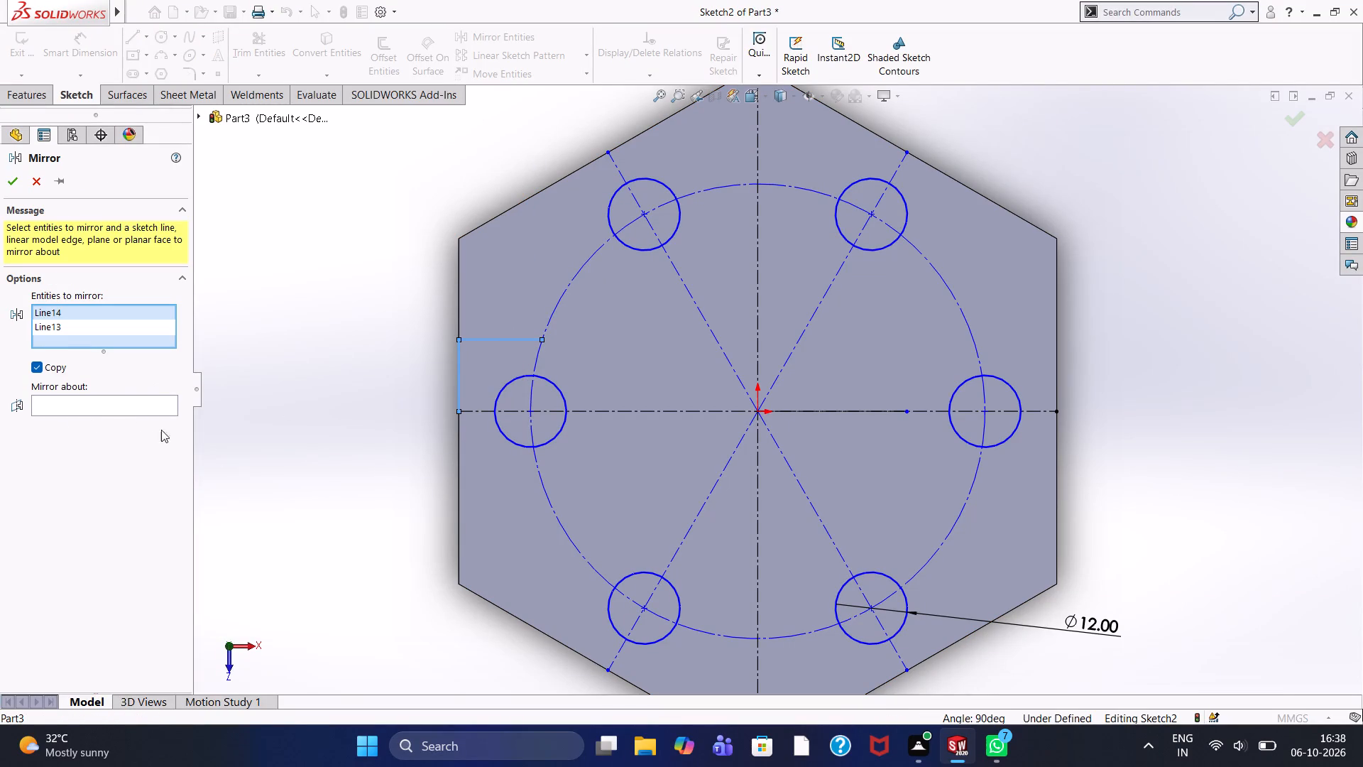
left_click(481, 410)
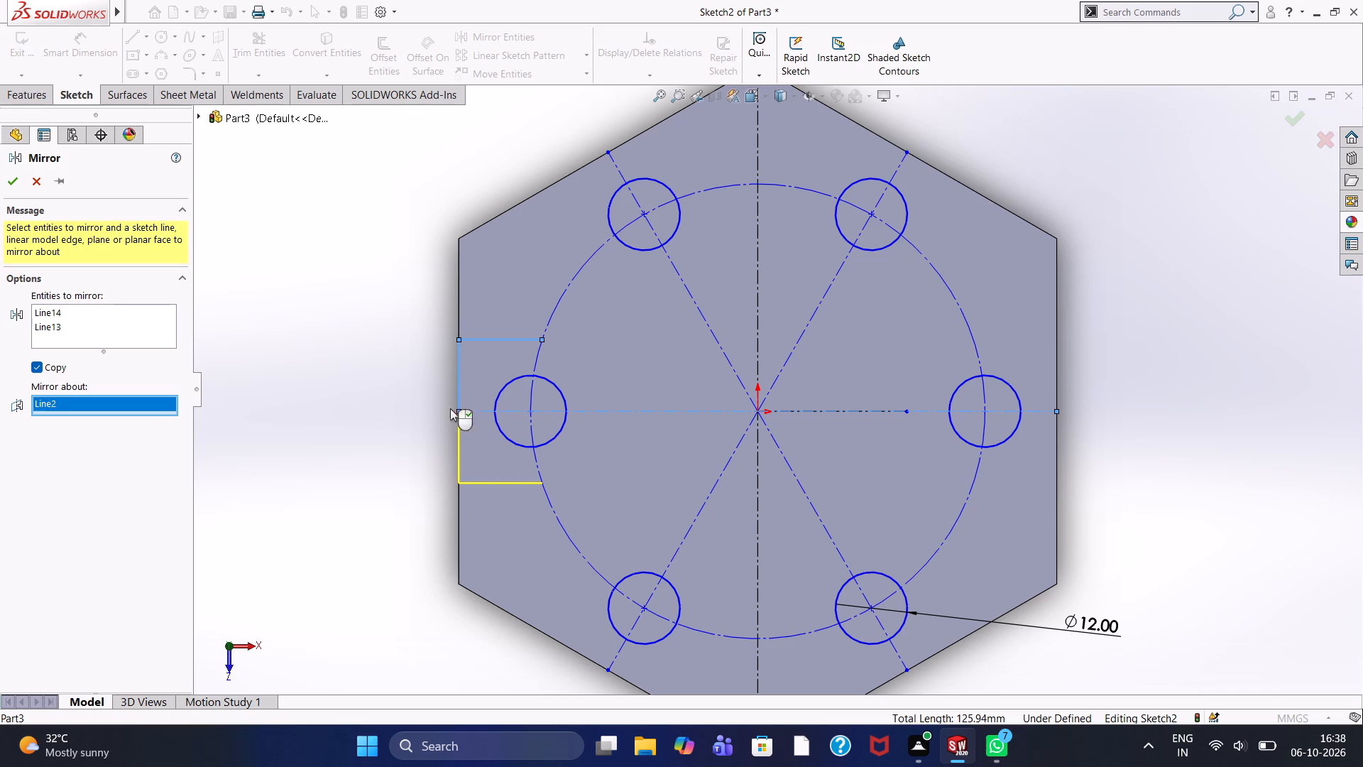
left_click(16, 183)
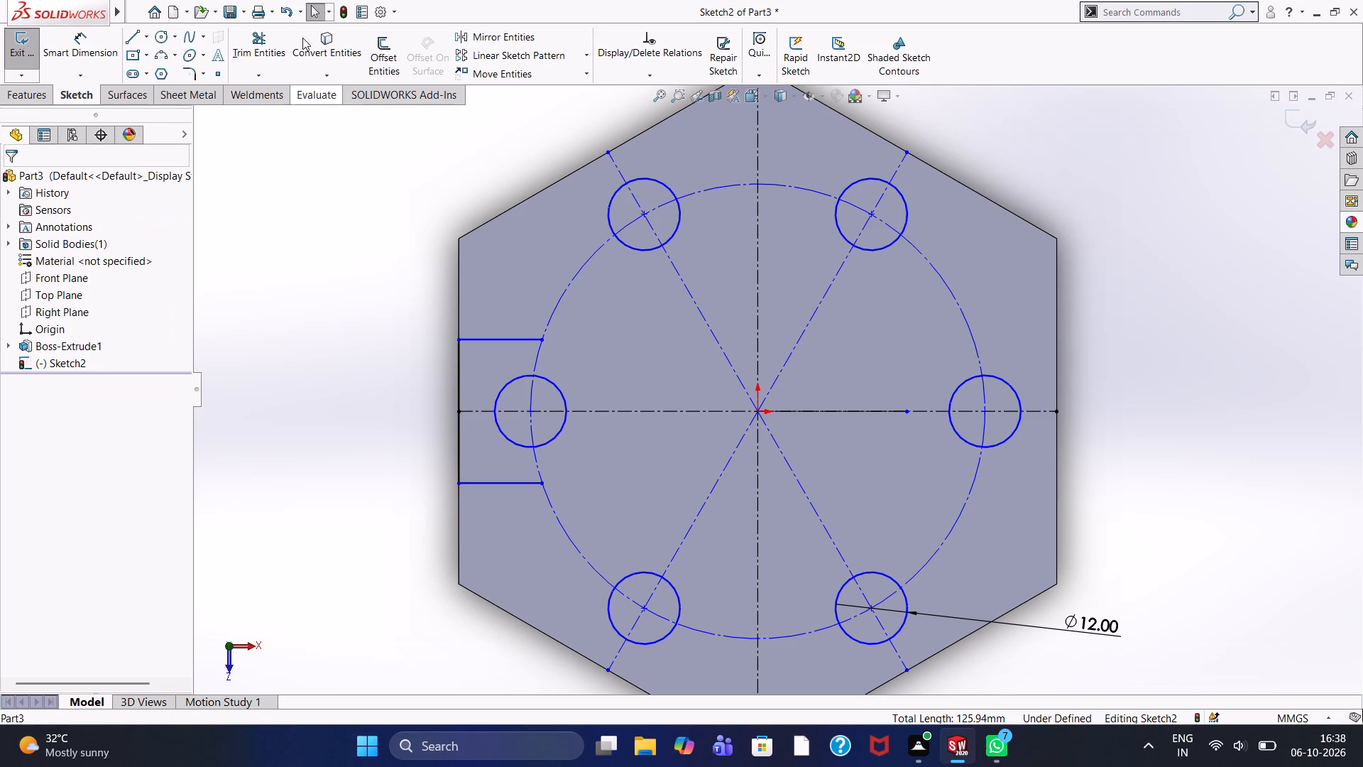
Close the left circle's profile with a 12 mm radius three-point arc joining the inner ends of its two horizontal lines.
left_click(163, 62)
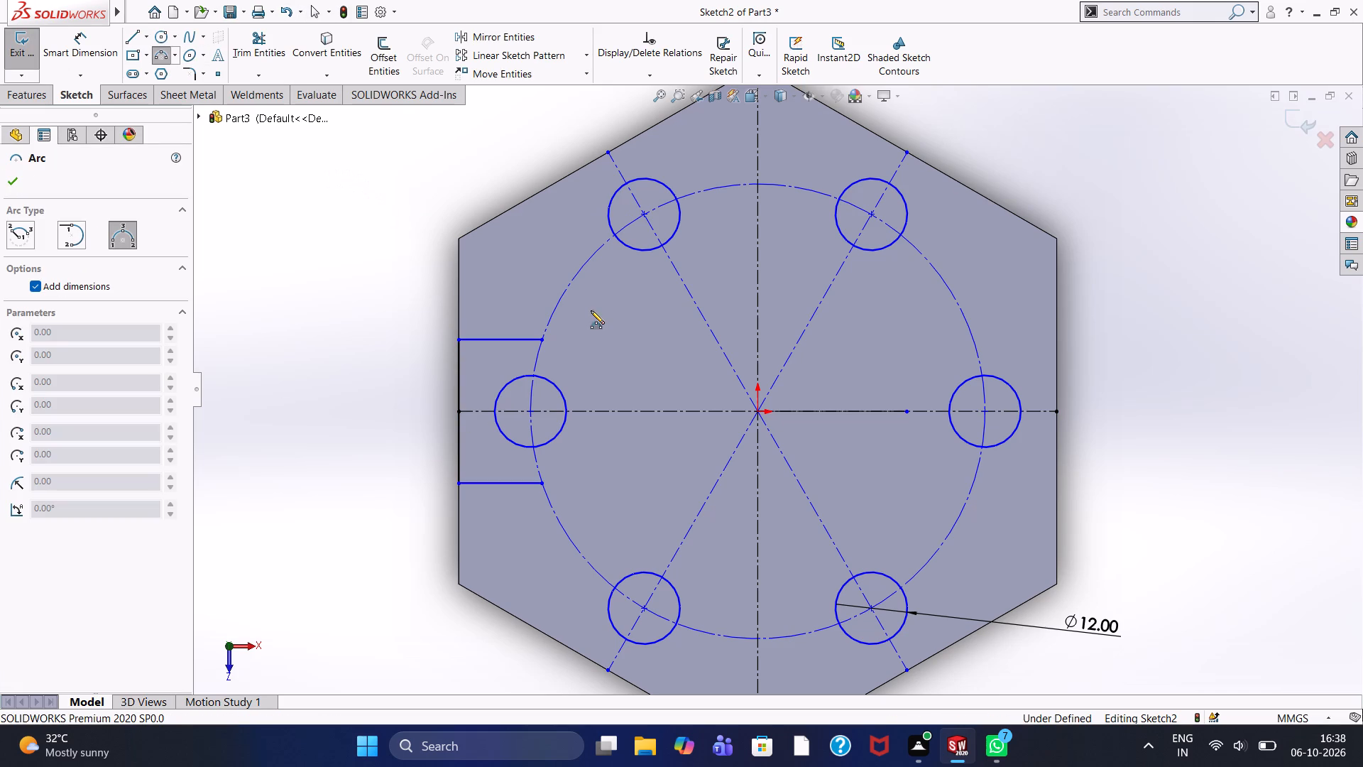
left_click(543, 341)
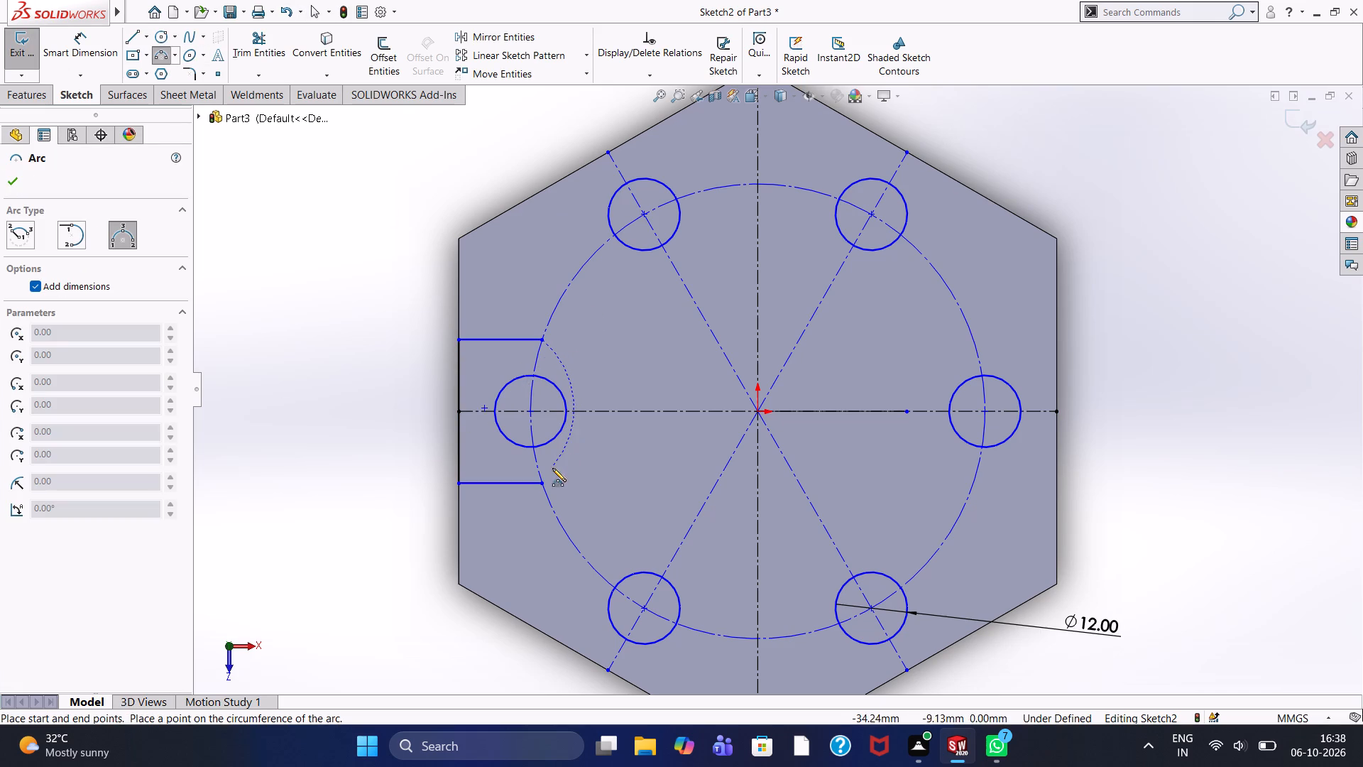
left_click(540, 485)
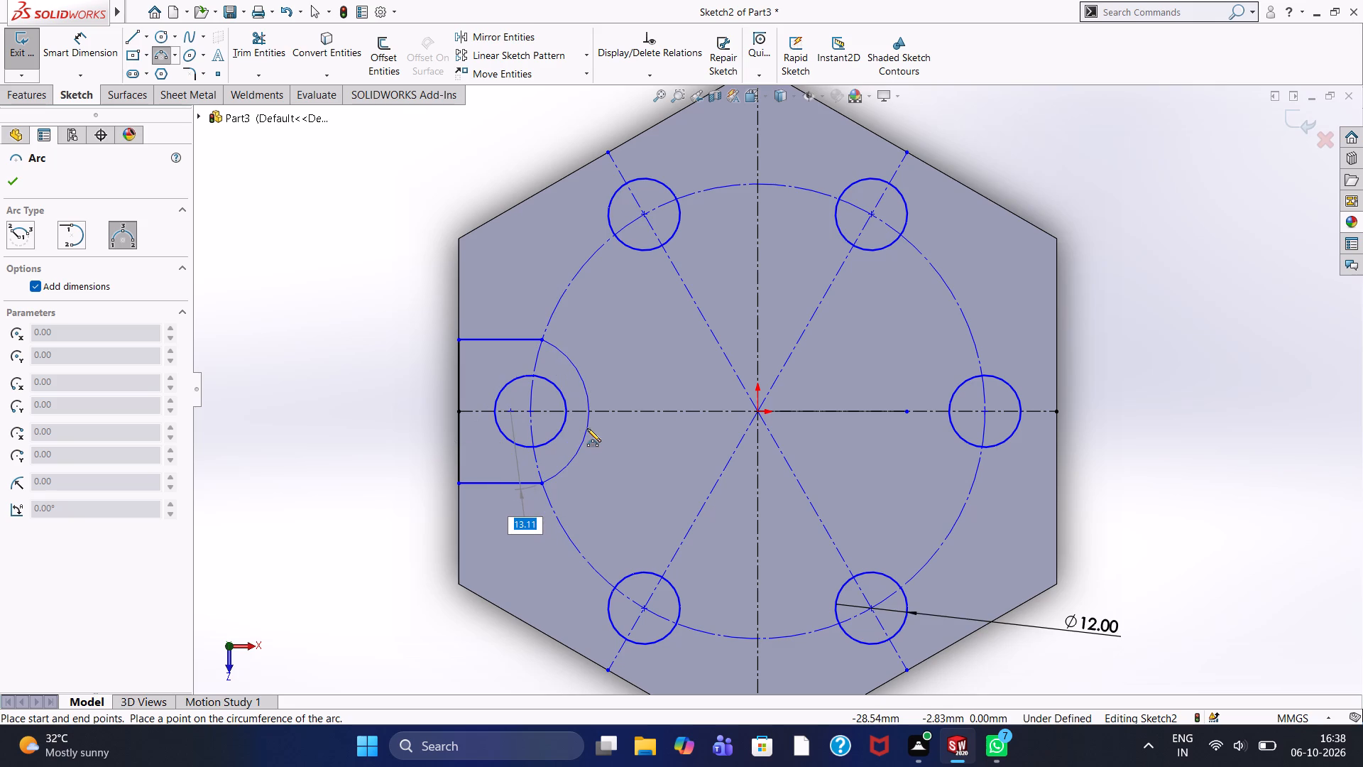
type("12")
key("Return")
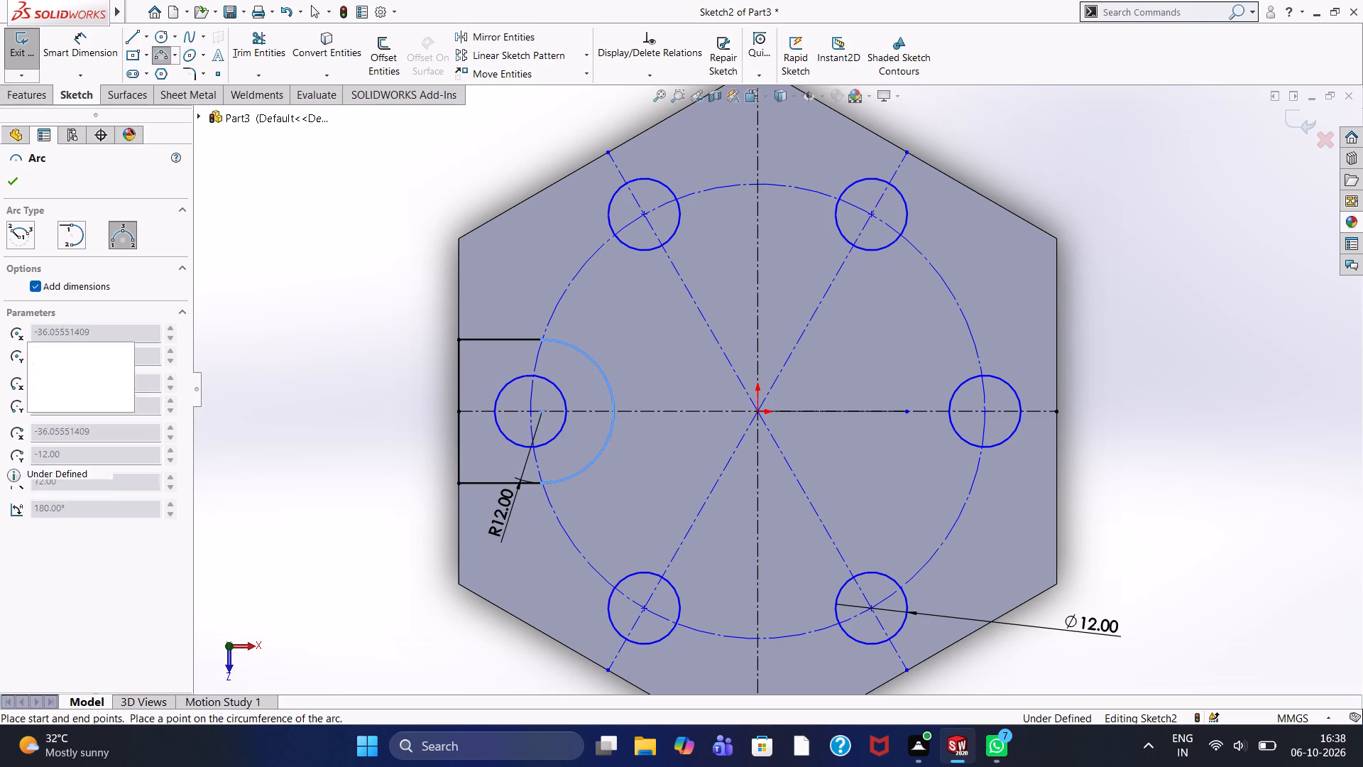
left_click(18, 185)
left_click(417, 257)
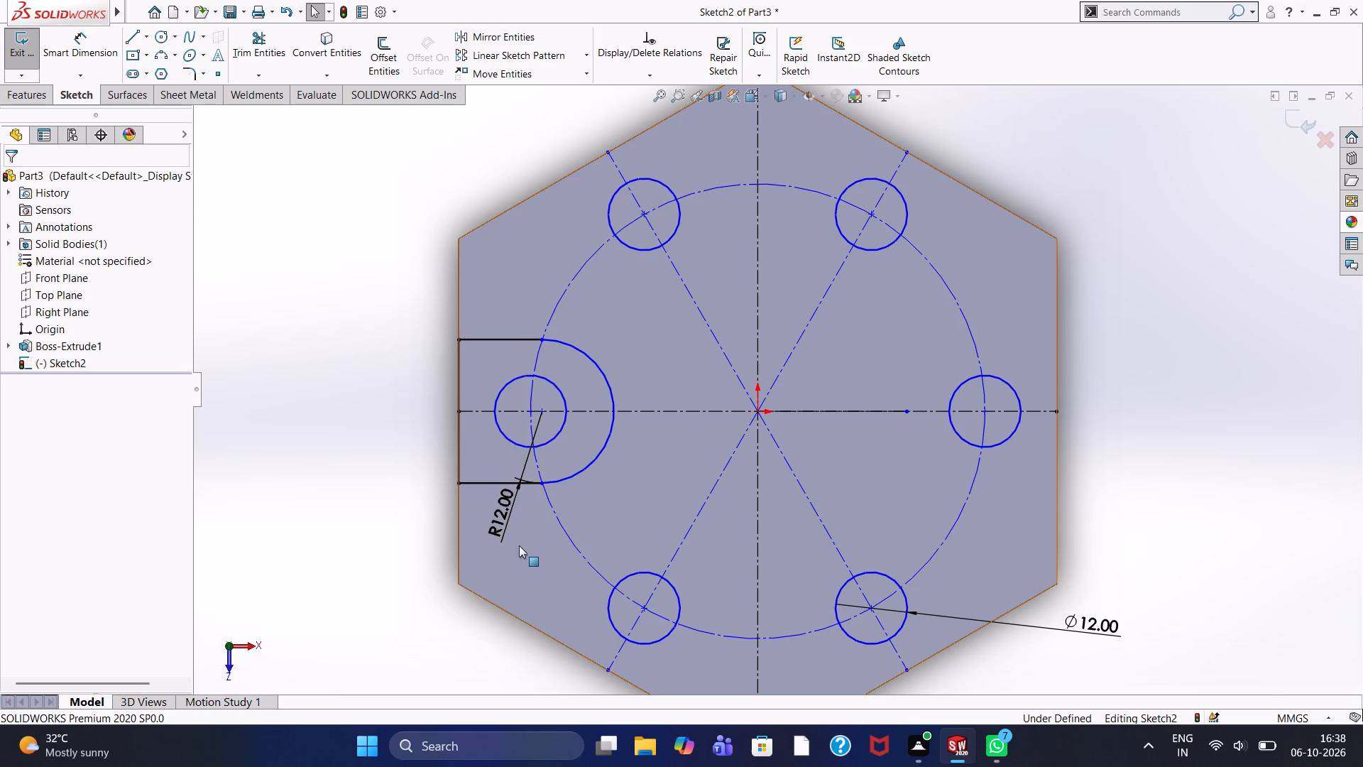
Move the R12 dimension label of the left profile's arc to the clear area just inward of the arc.
left_click_drag(507, 521, 467, 457)
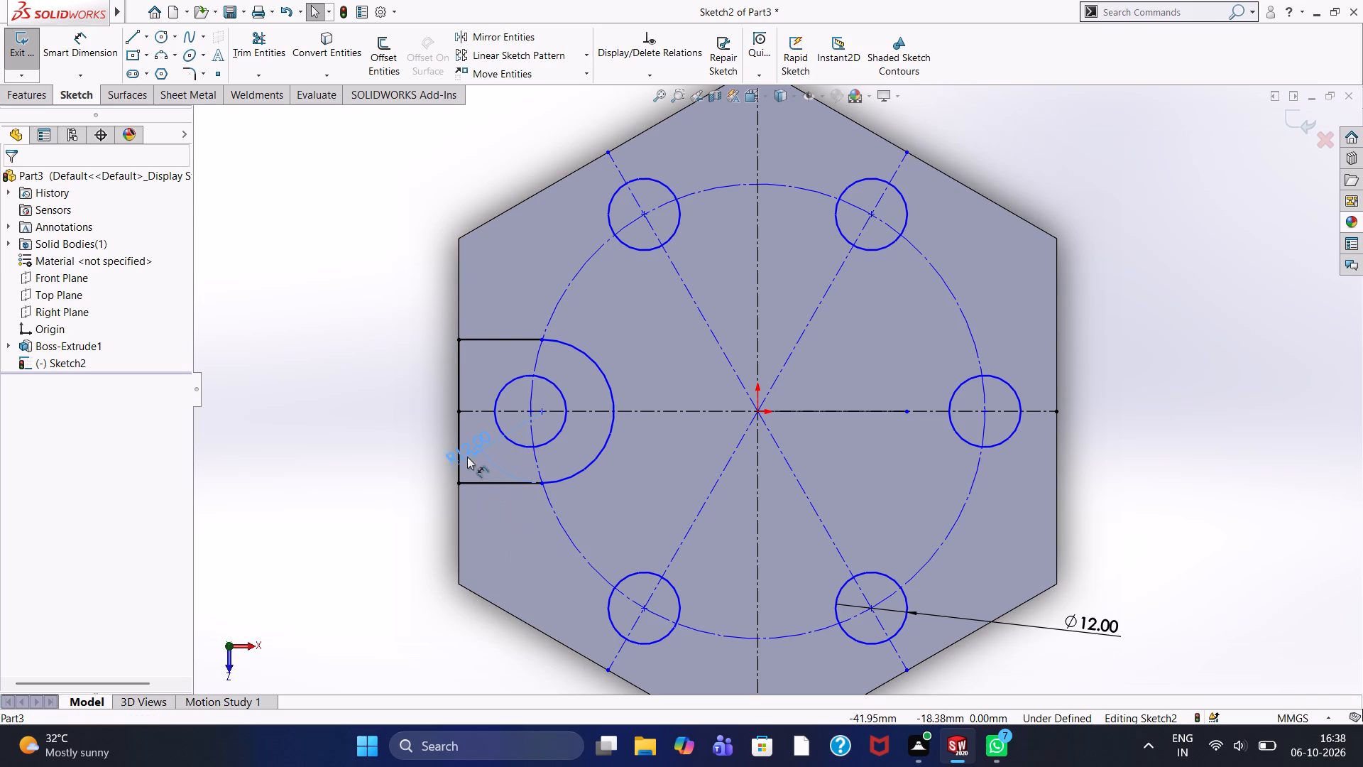
left_click_drag(467, 457, 655, 396)
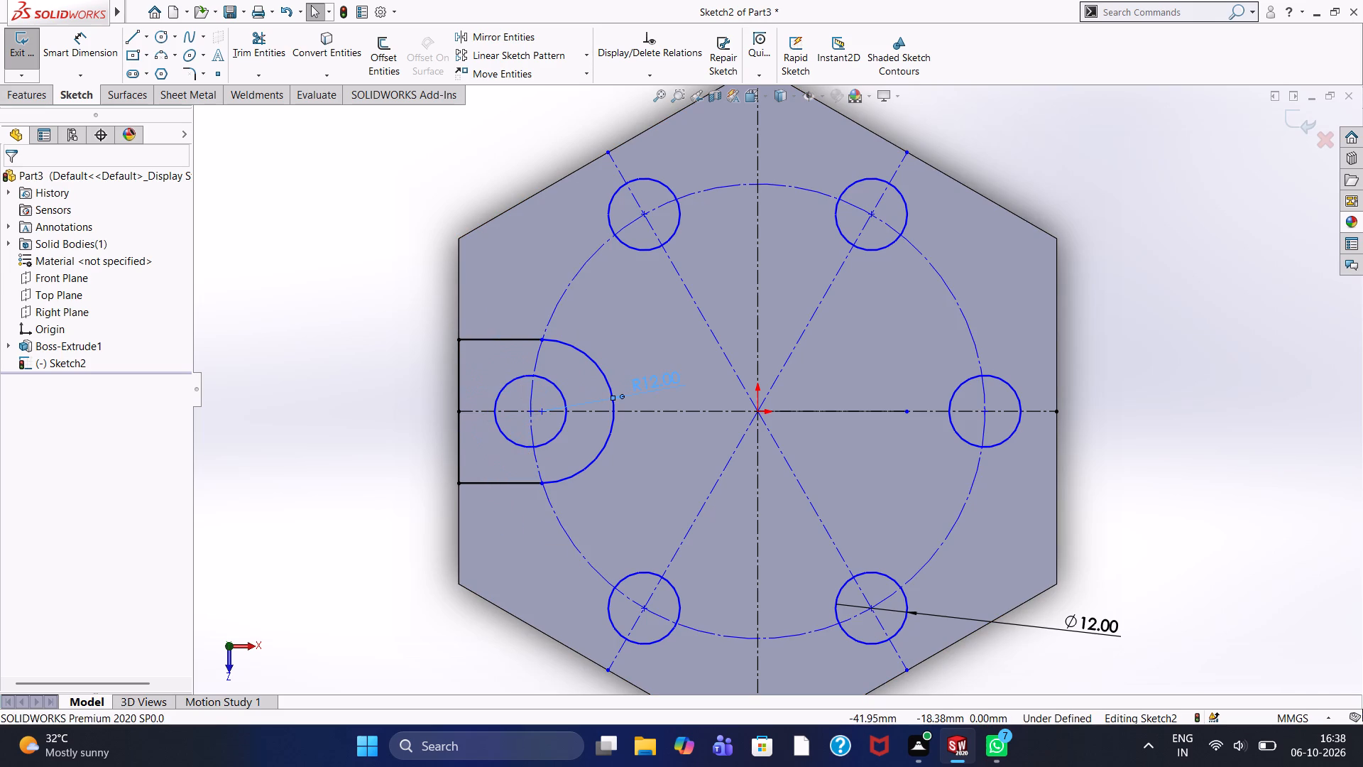
left_click(368, 343)
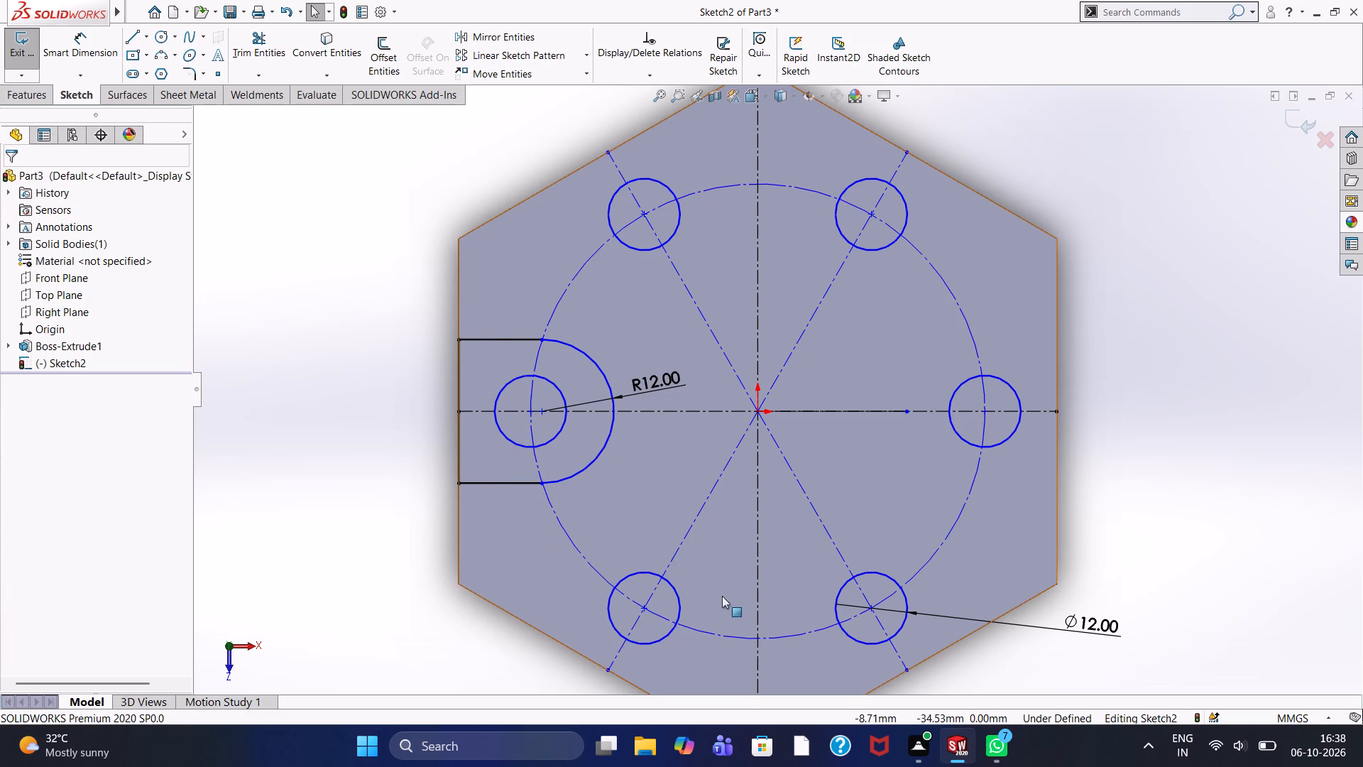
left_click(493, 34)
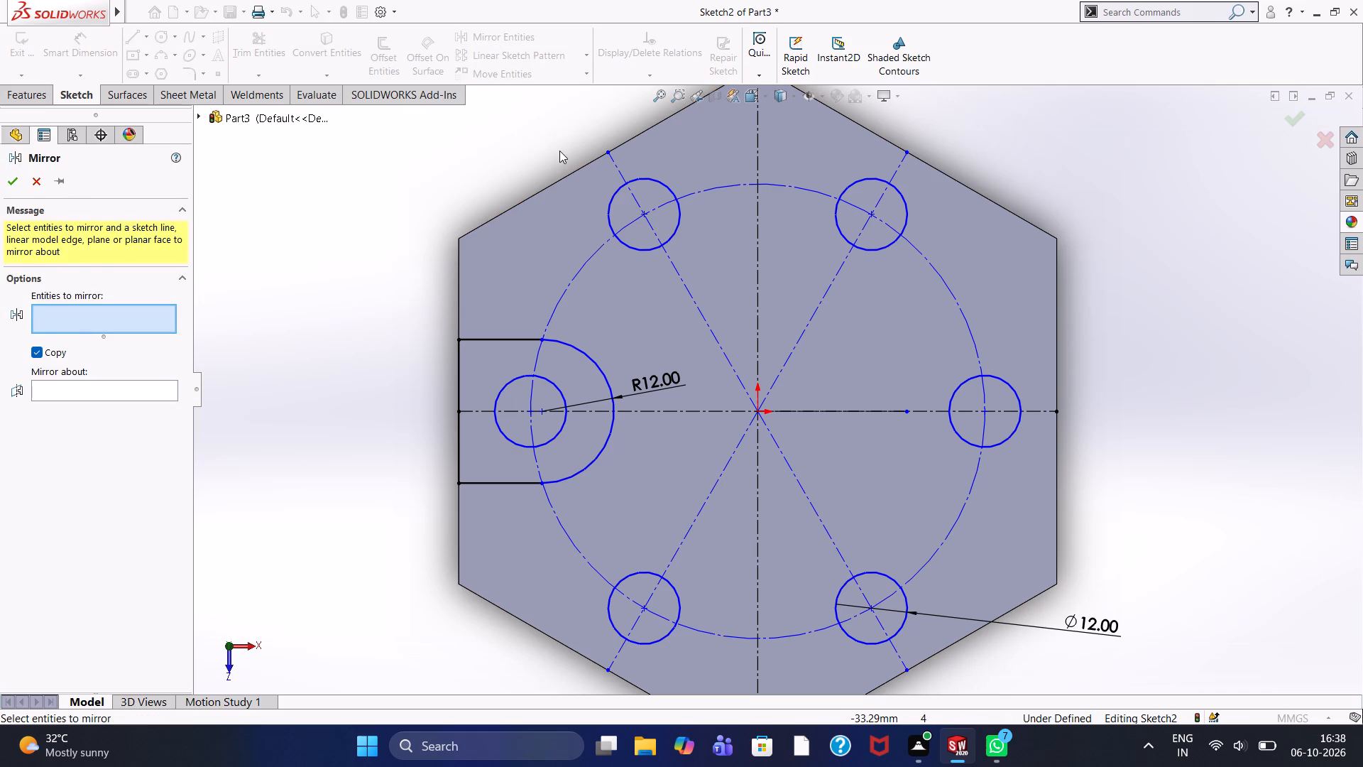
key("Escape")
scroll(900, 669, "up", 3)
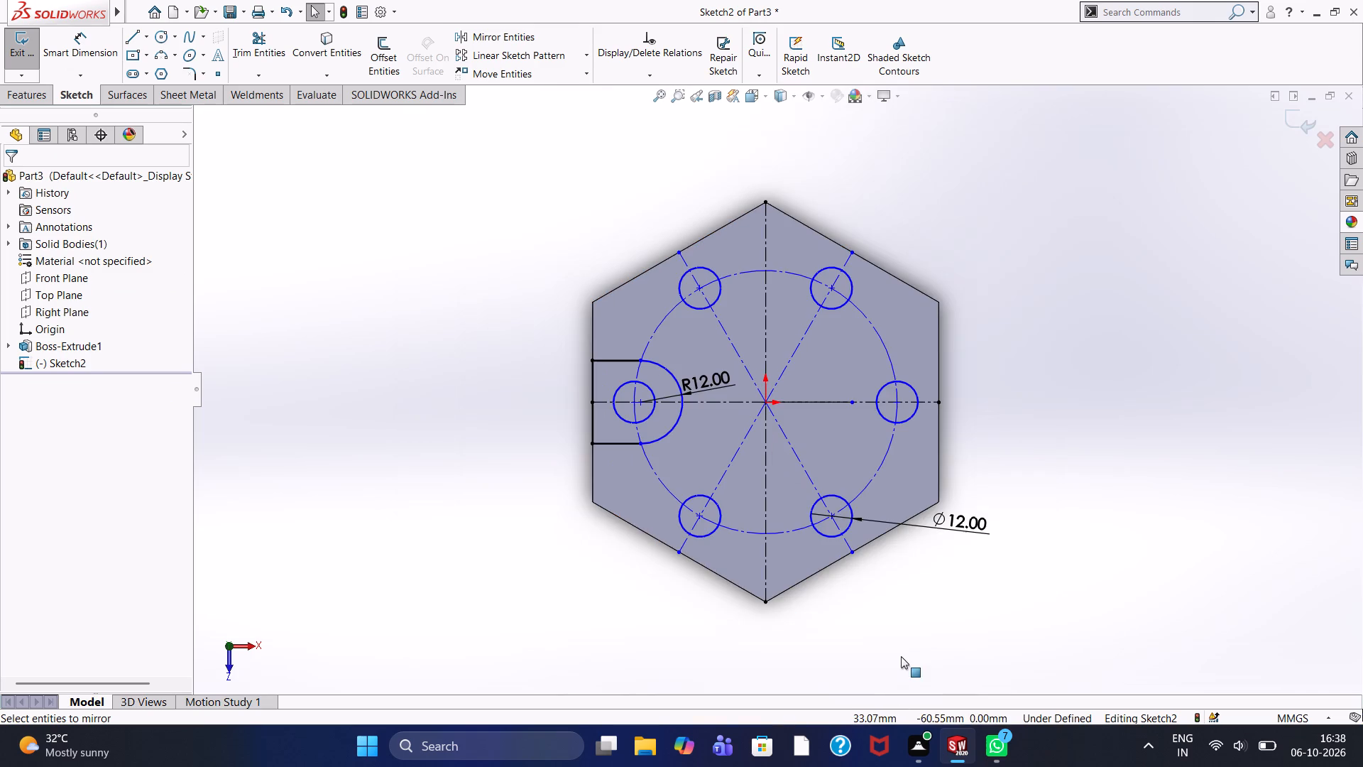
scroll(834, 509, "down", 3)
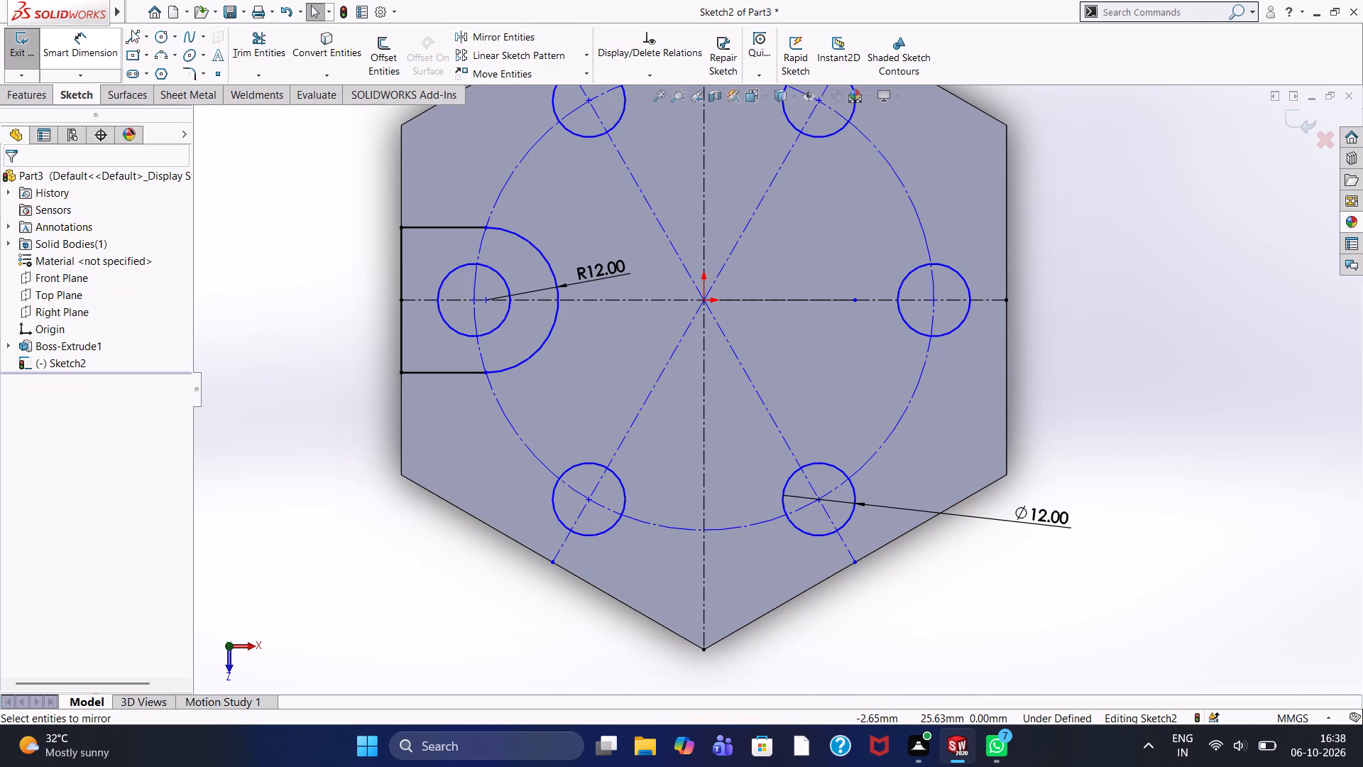
Sketch a 12 mm line along the hexagon's lower-right edge, from the edge's midpoint towards the bottom vertex.
left_click(130, 33)
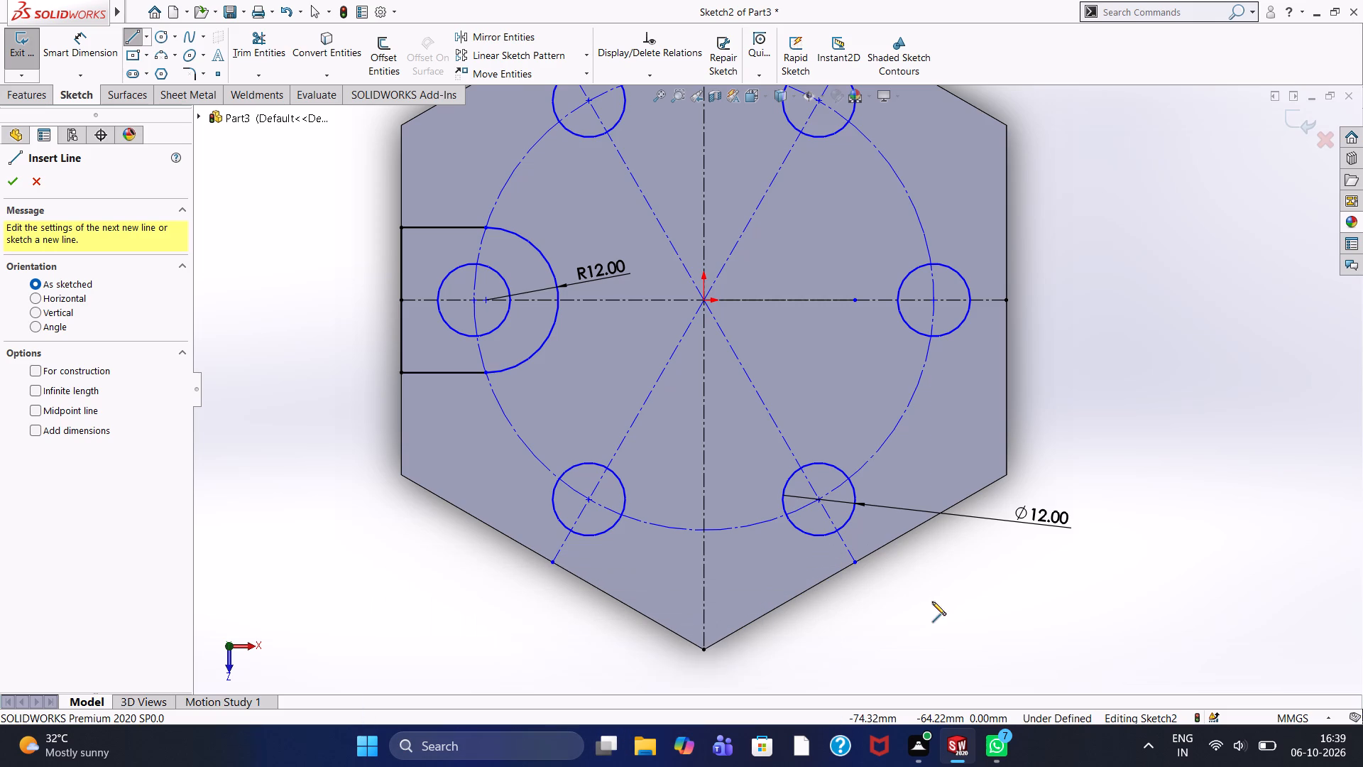
left_click(852, 563)
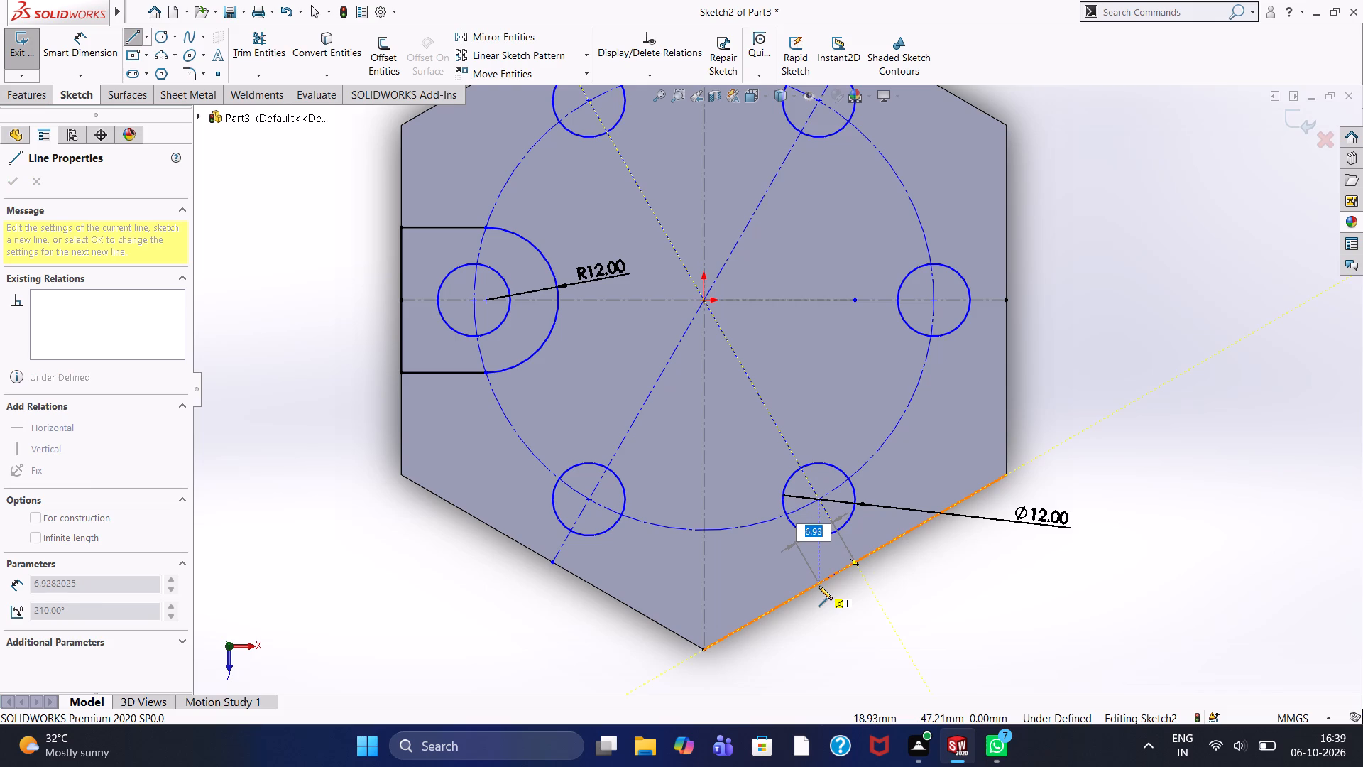
type("12")
key("Return")
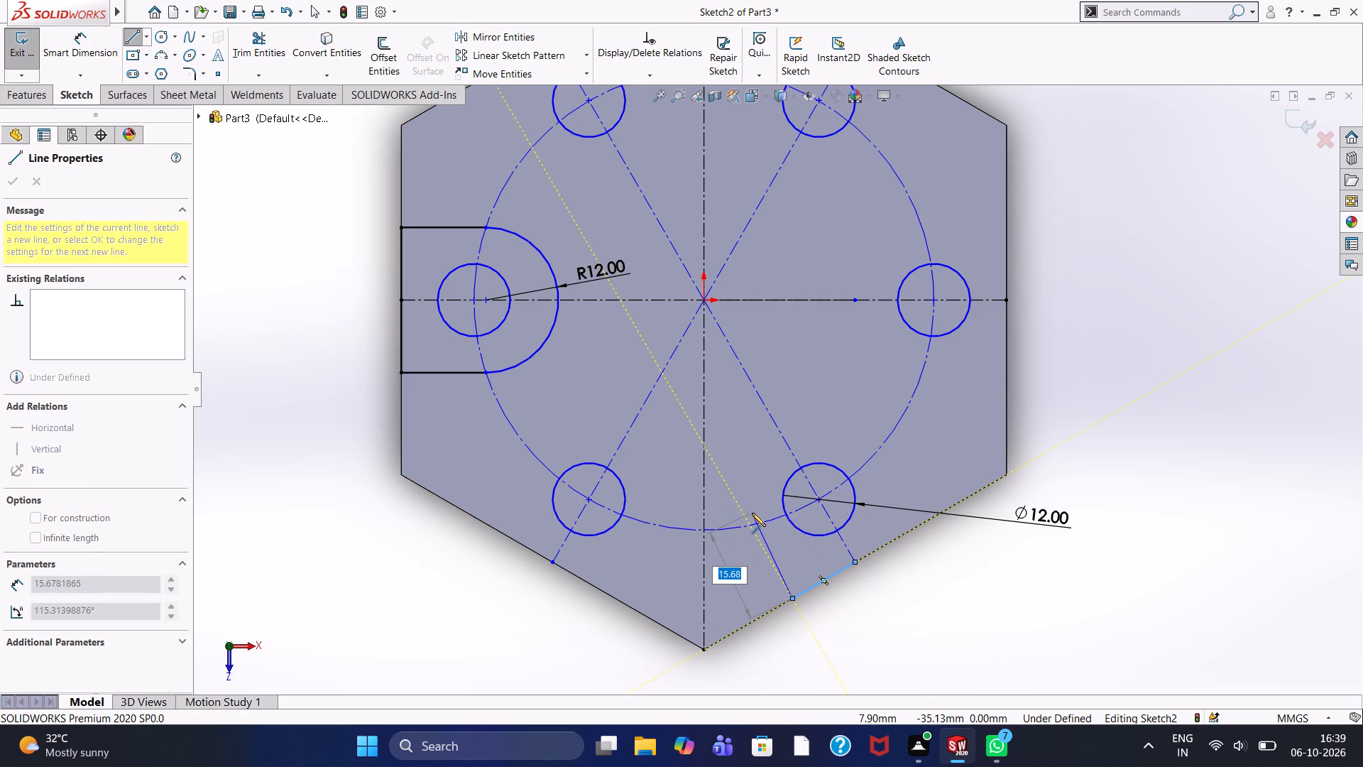
key("Escape")
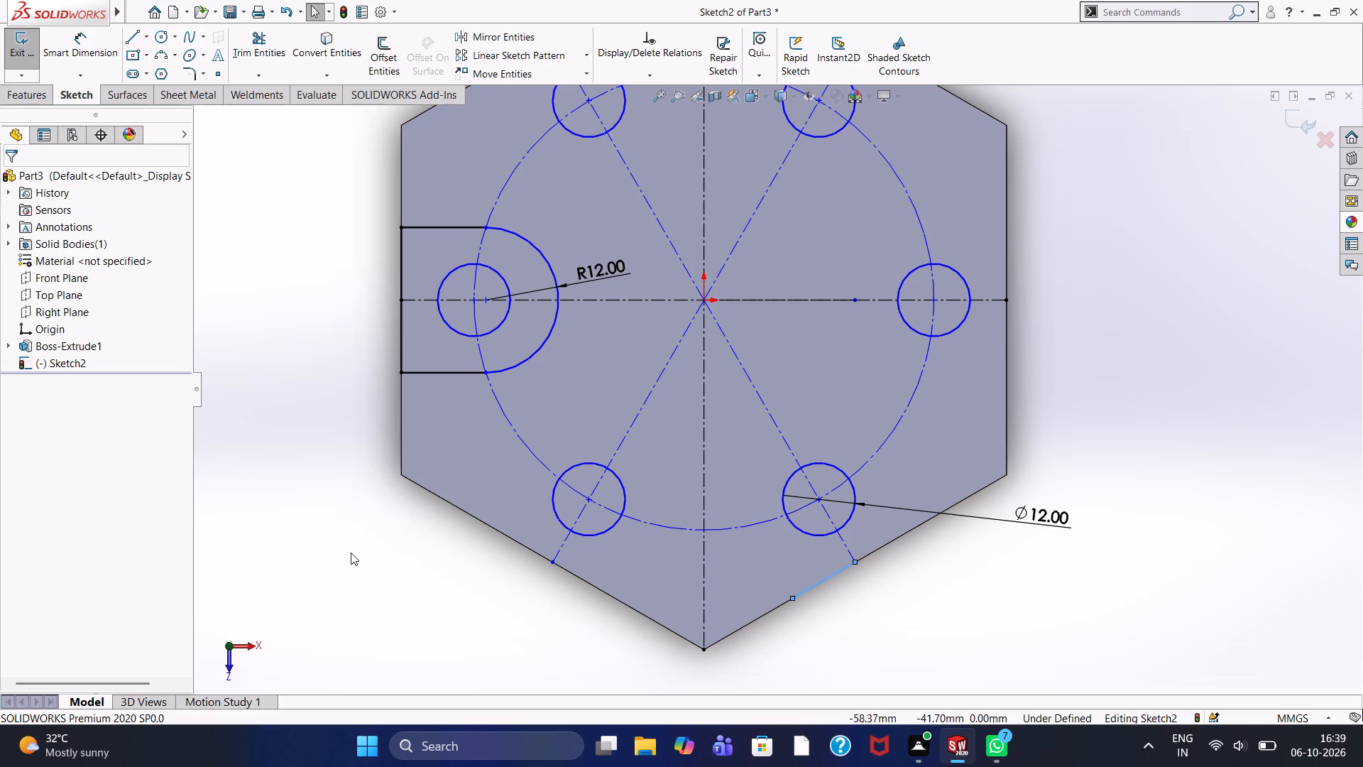
key("Escape")
Check the length of the left profile's upper horizontal line with a trial dimension, without placing it.
left_click(111, 58)
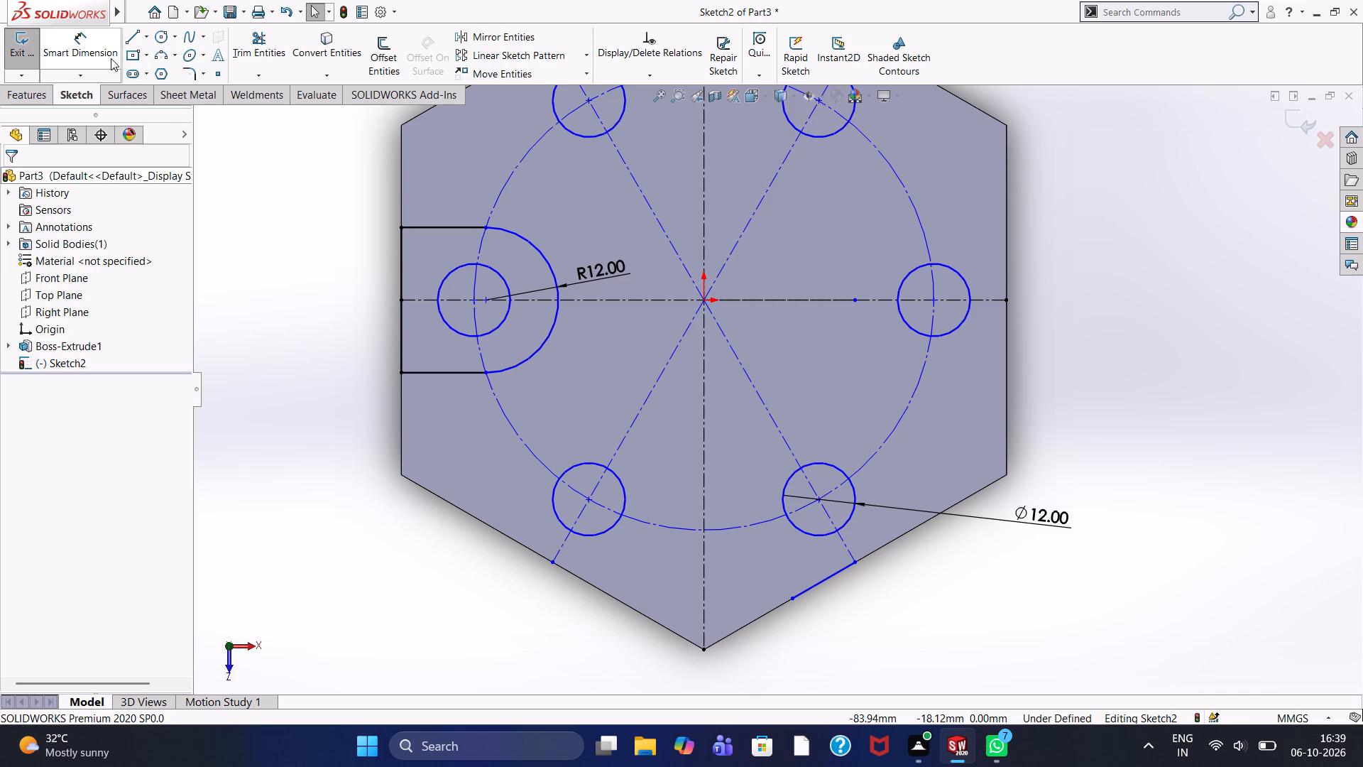
left_click(451, 229)
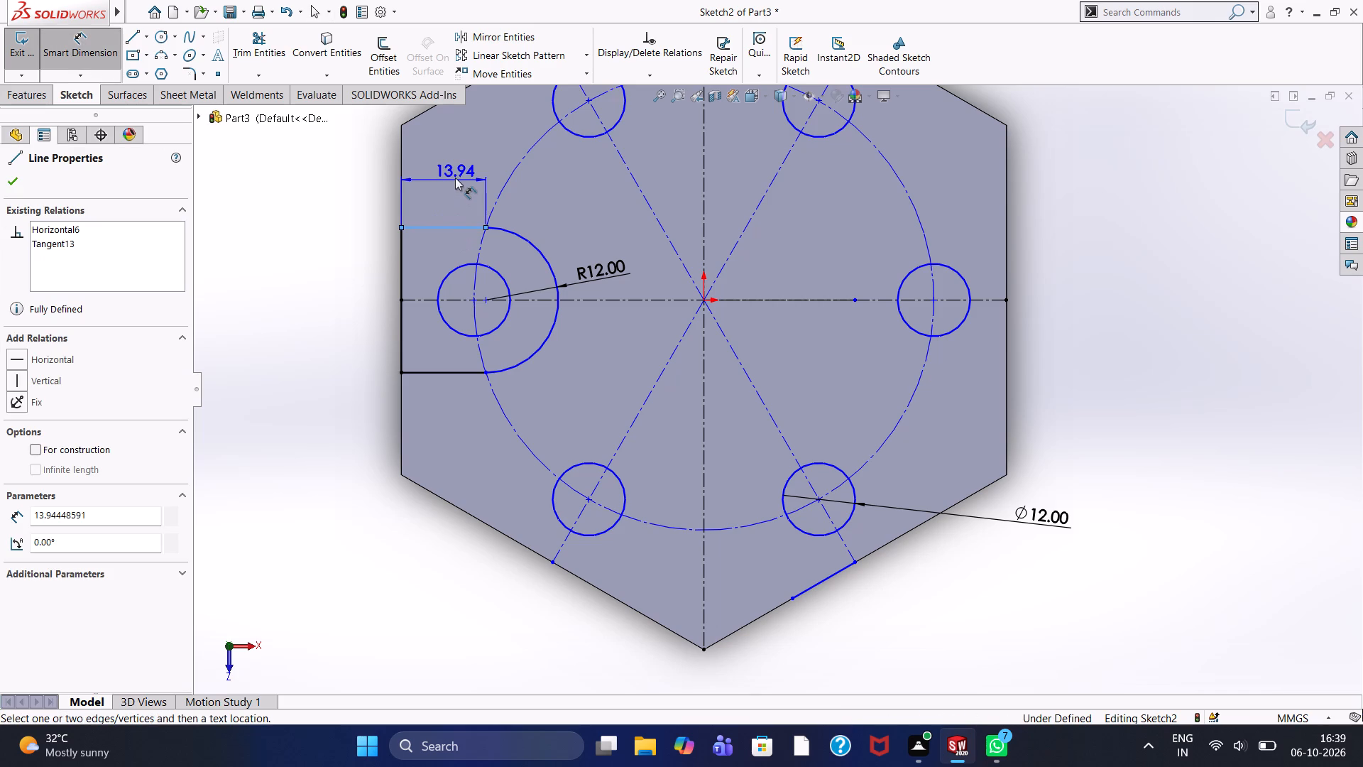
key("Escape")
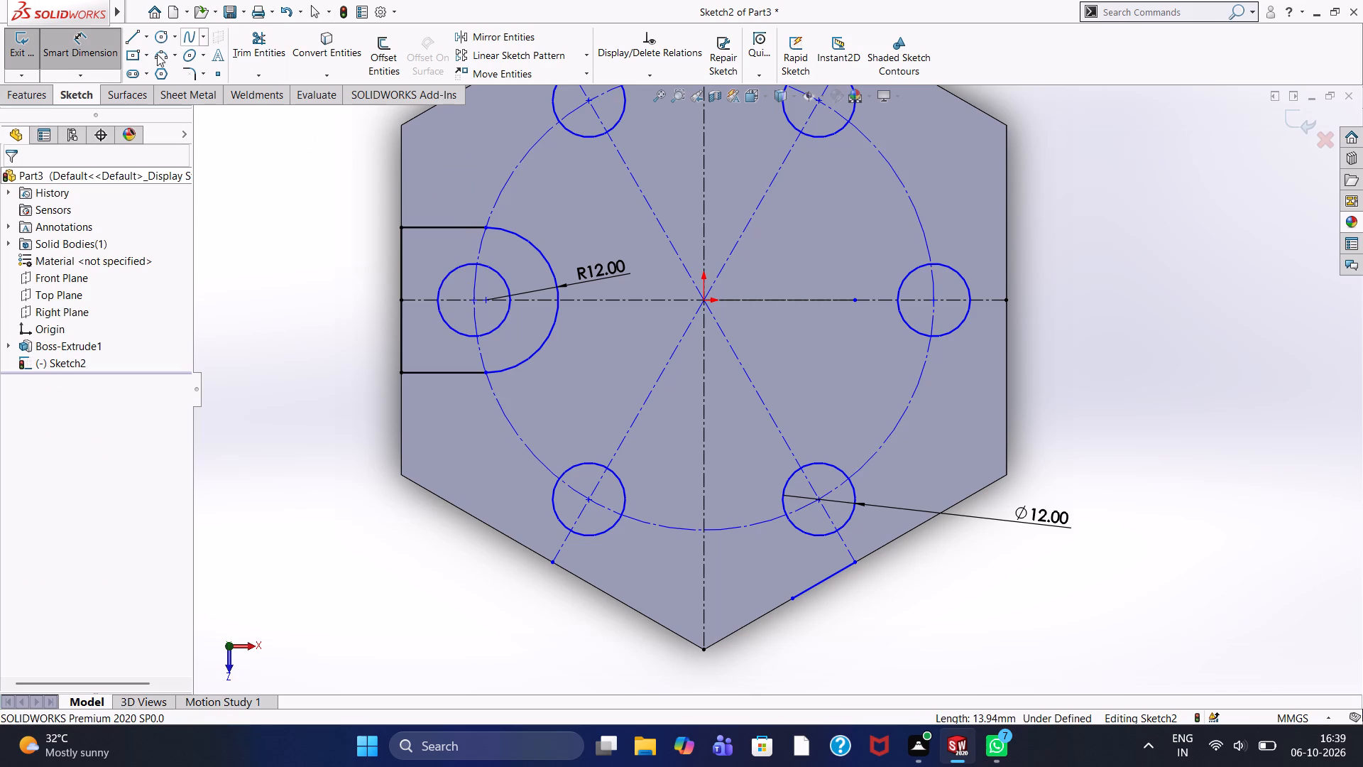
key("Escape")
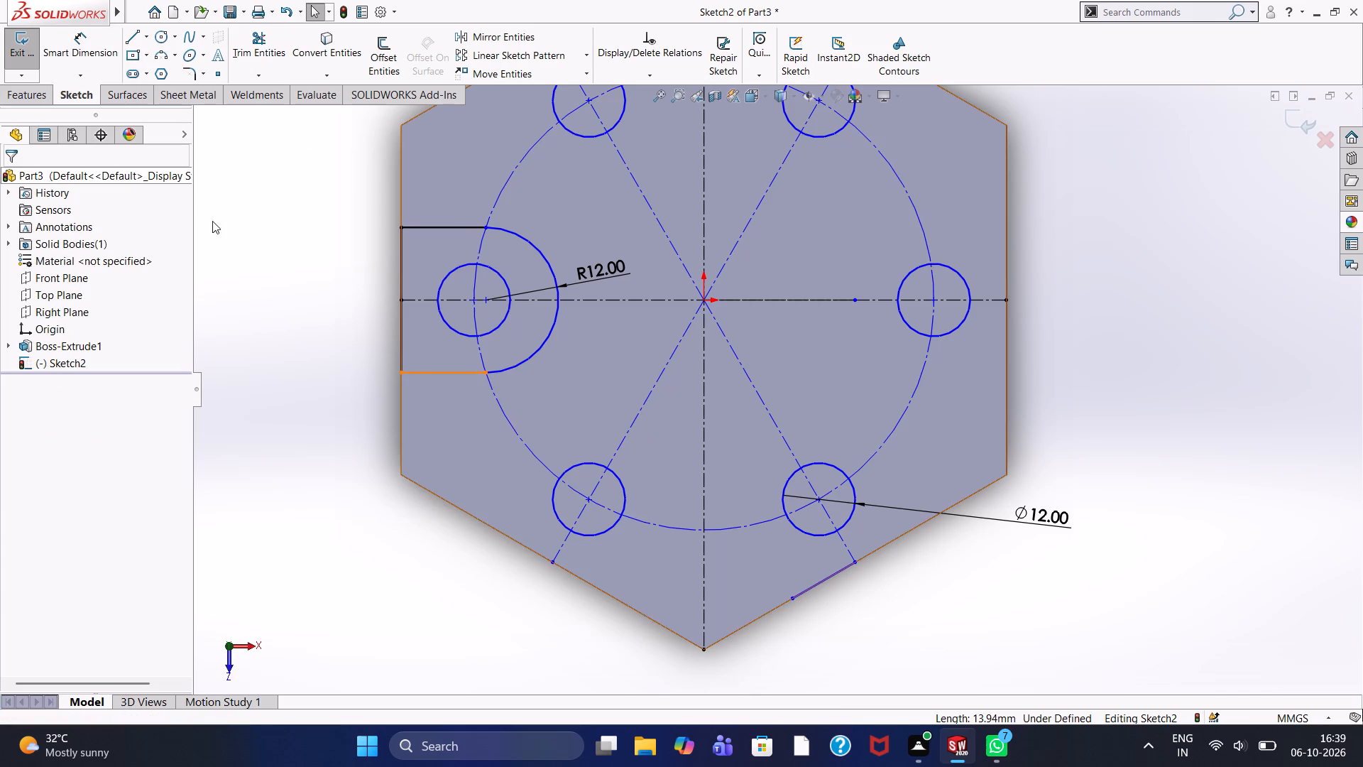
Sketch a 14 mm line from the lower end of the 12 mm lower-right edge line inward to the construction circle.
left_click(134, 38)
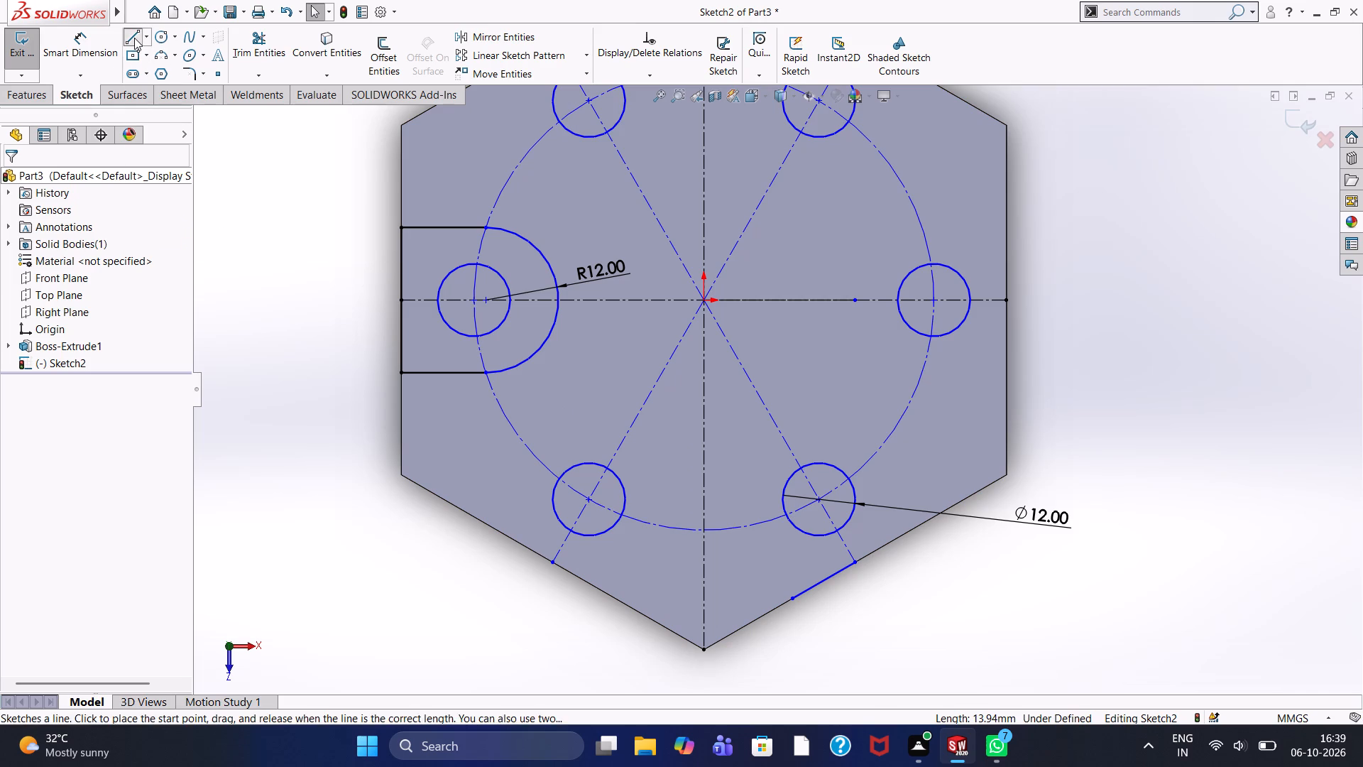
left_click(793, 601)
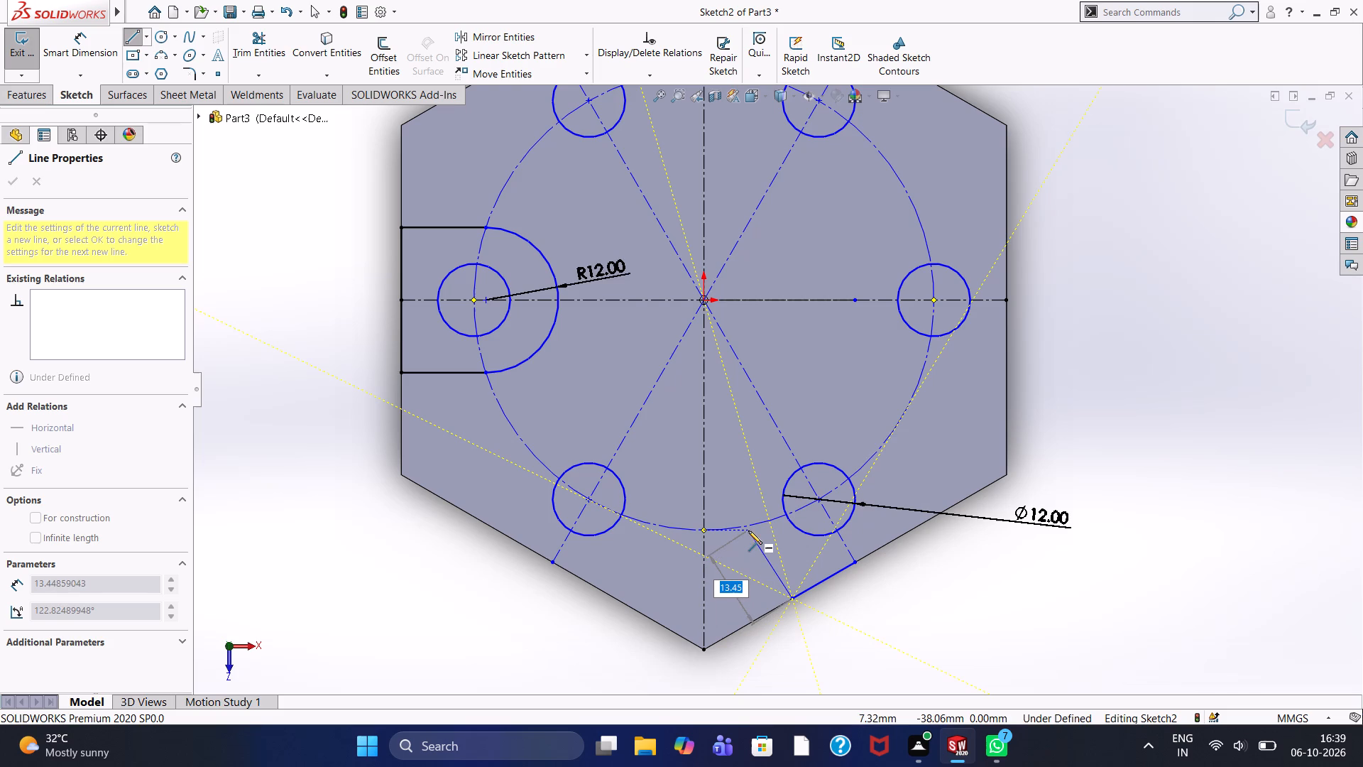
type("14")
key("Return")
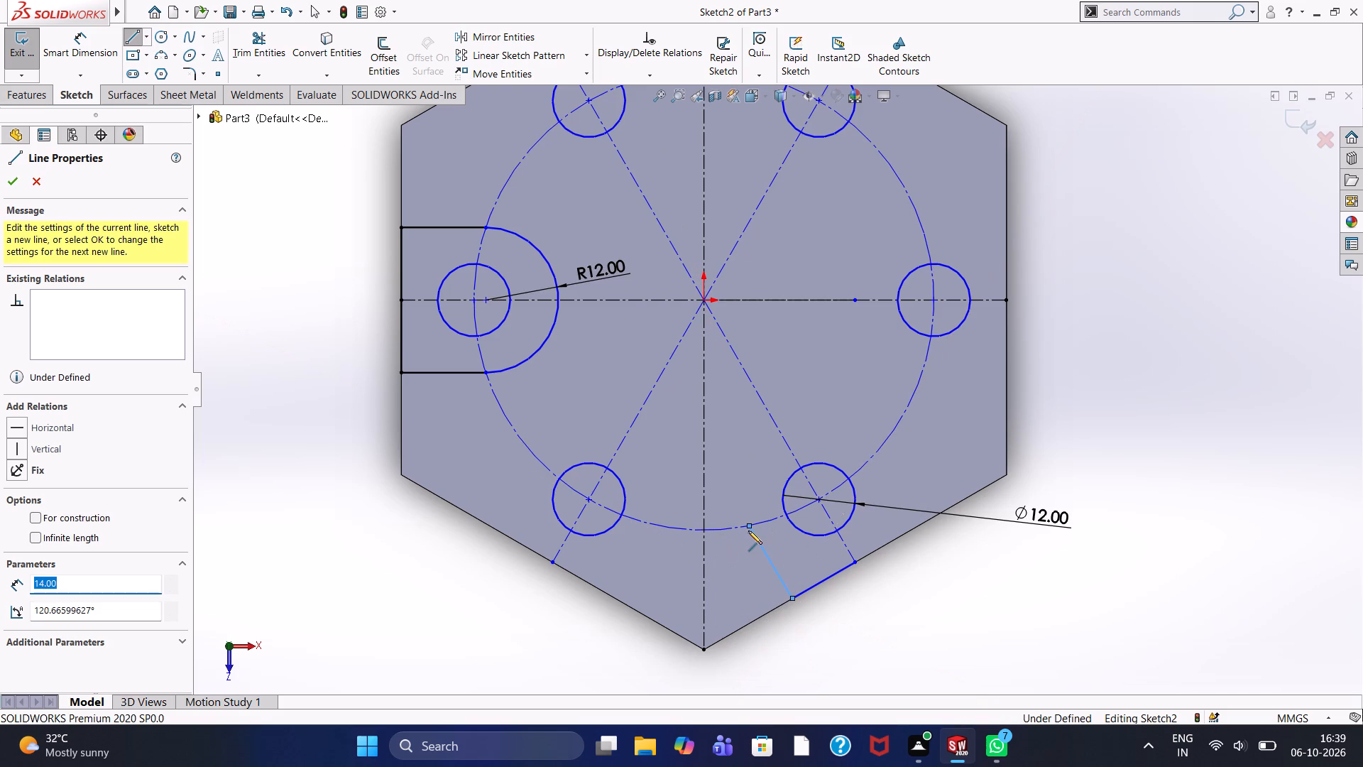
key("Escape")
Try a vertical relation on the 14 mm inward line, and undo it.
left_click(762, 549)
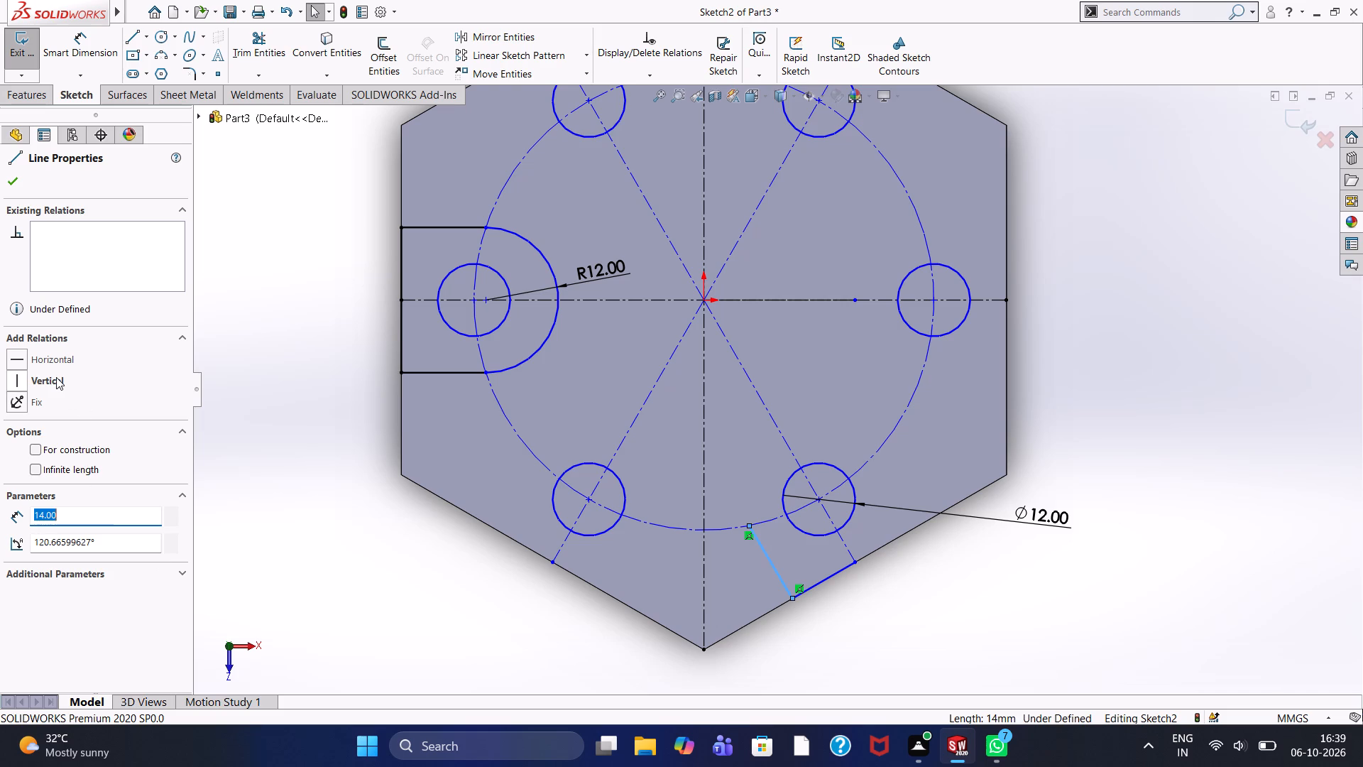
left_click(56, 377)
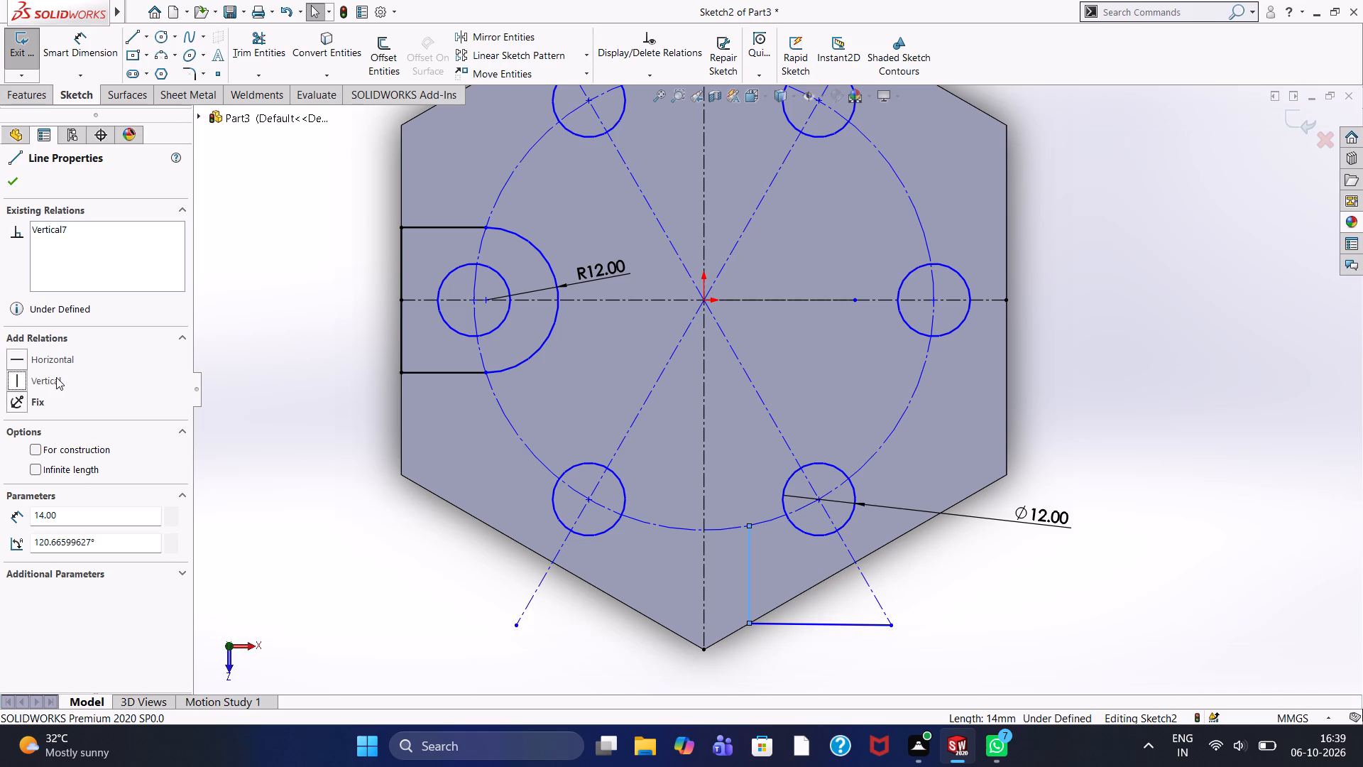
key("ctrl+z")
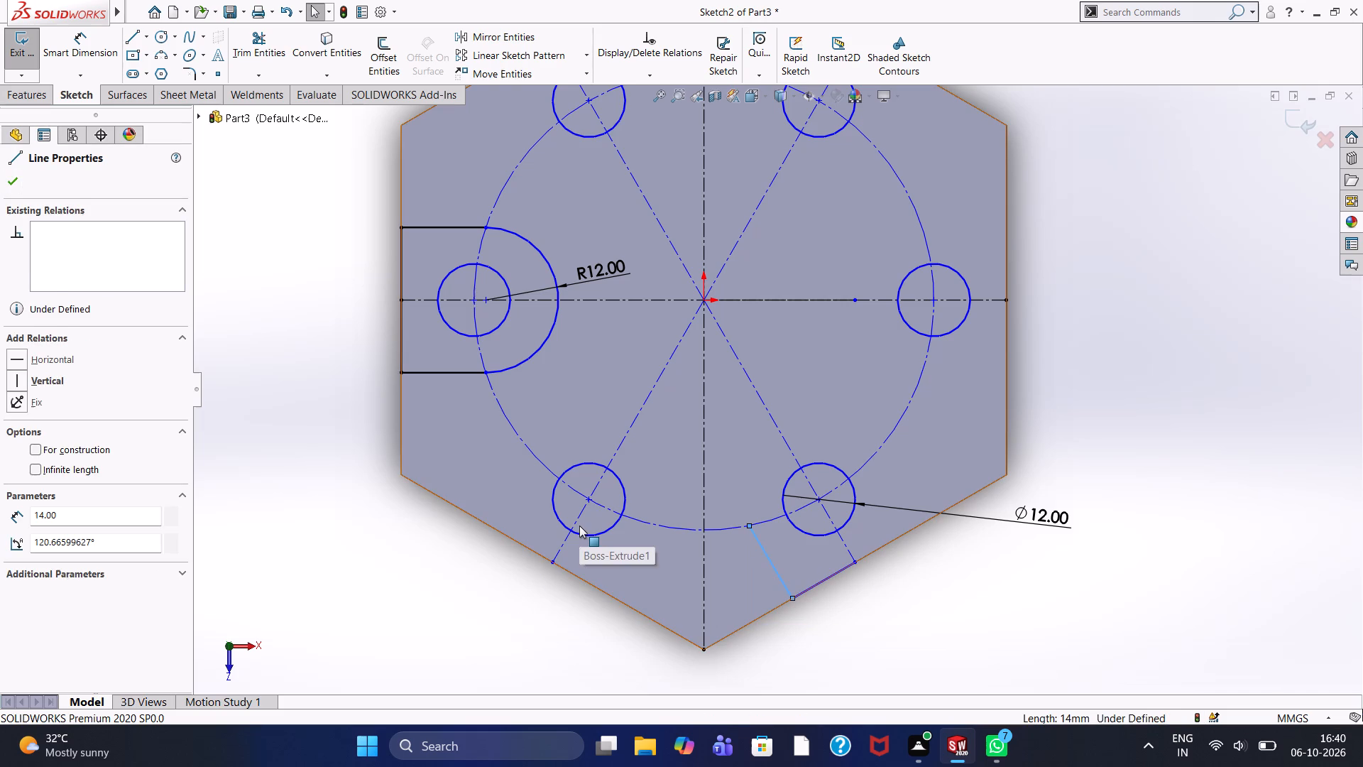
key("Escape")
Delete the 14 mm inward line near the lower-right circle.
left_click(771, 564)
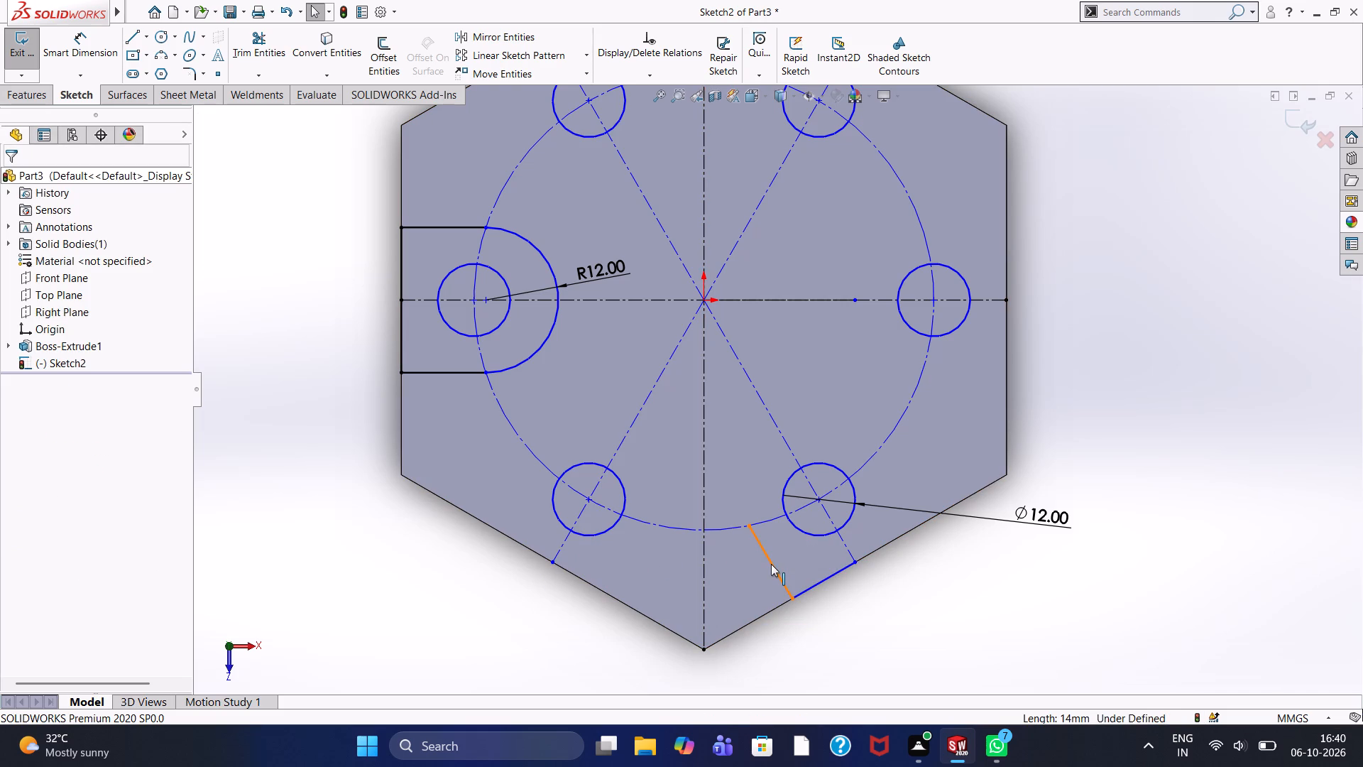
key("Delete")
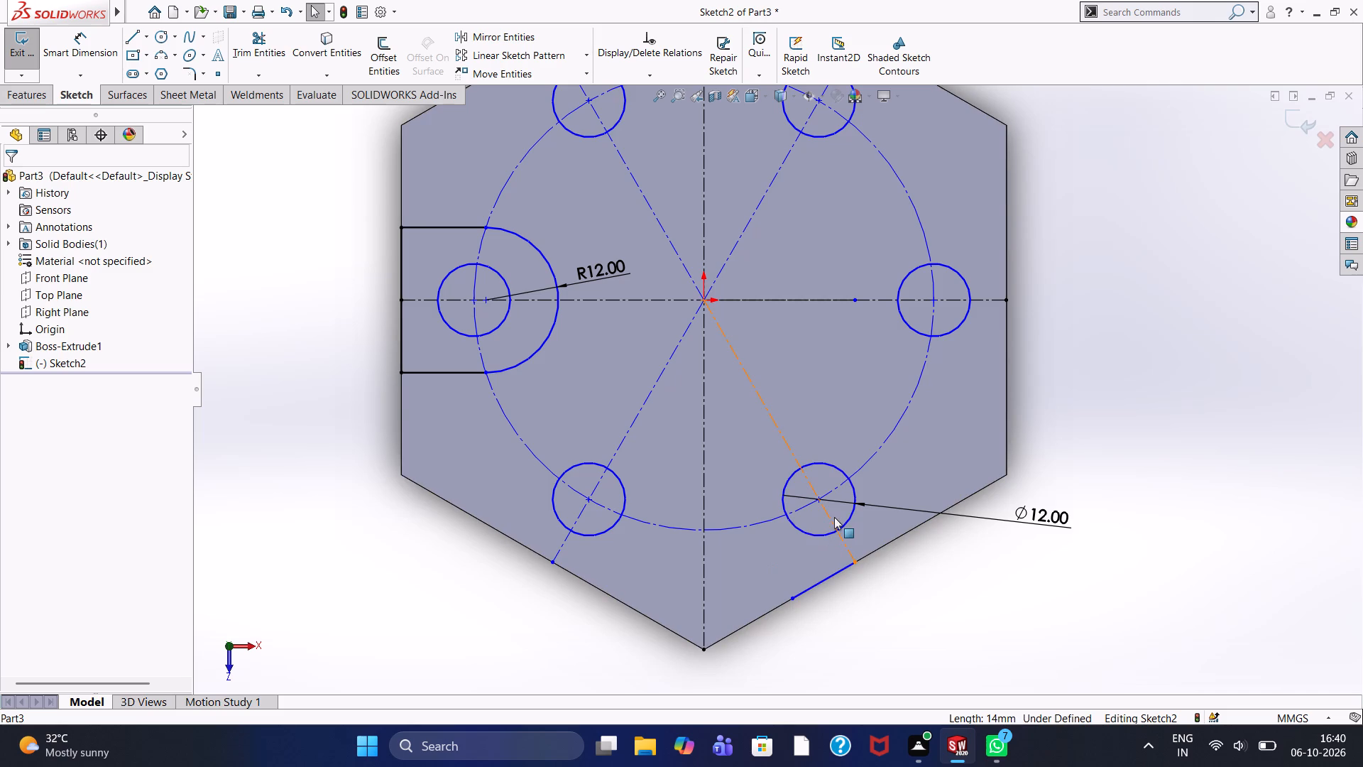
Convert the lower-right radial construction line into a normal sketch line.
left_click(830, 520)
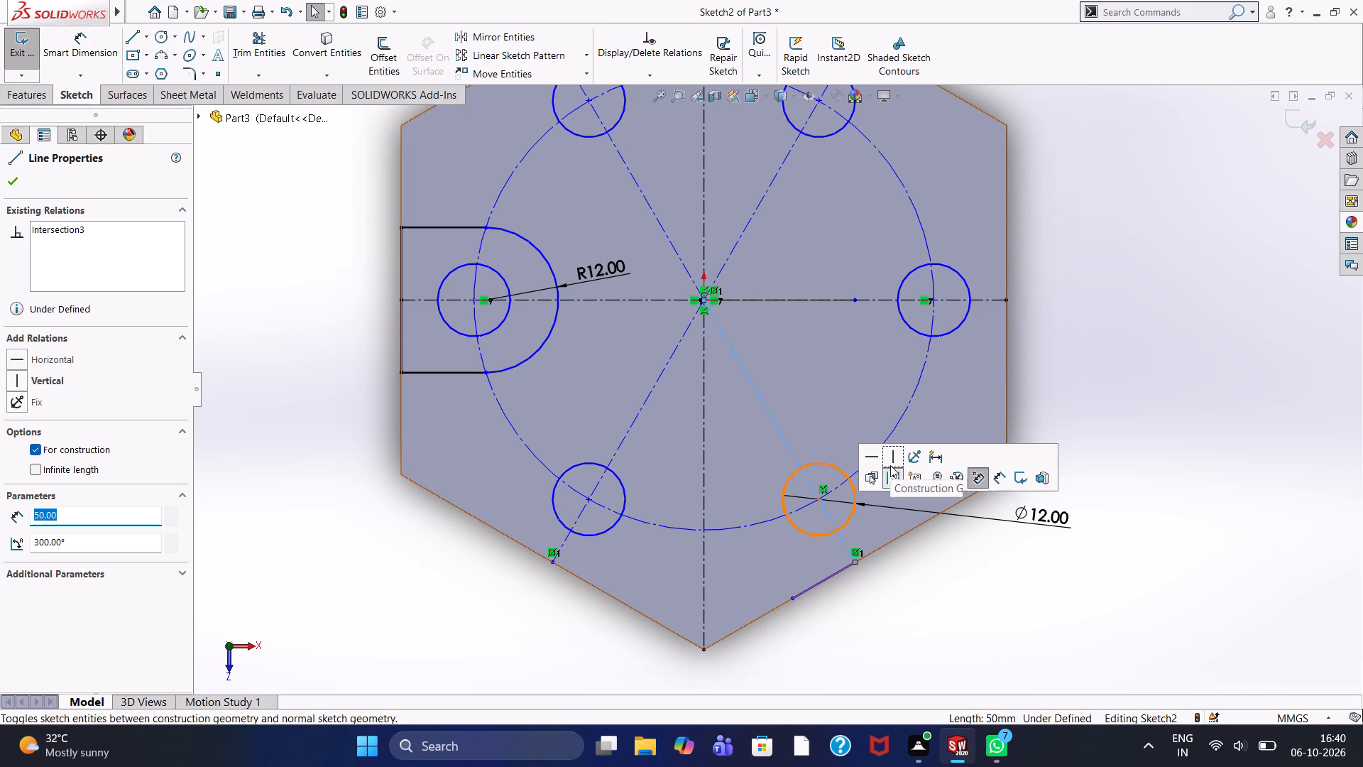
left_click(892, 480)
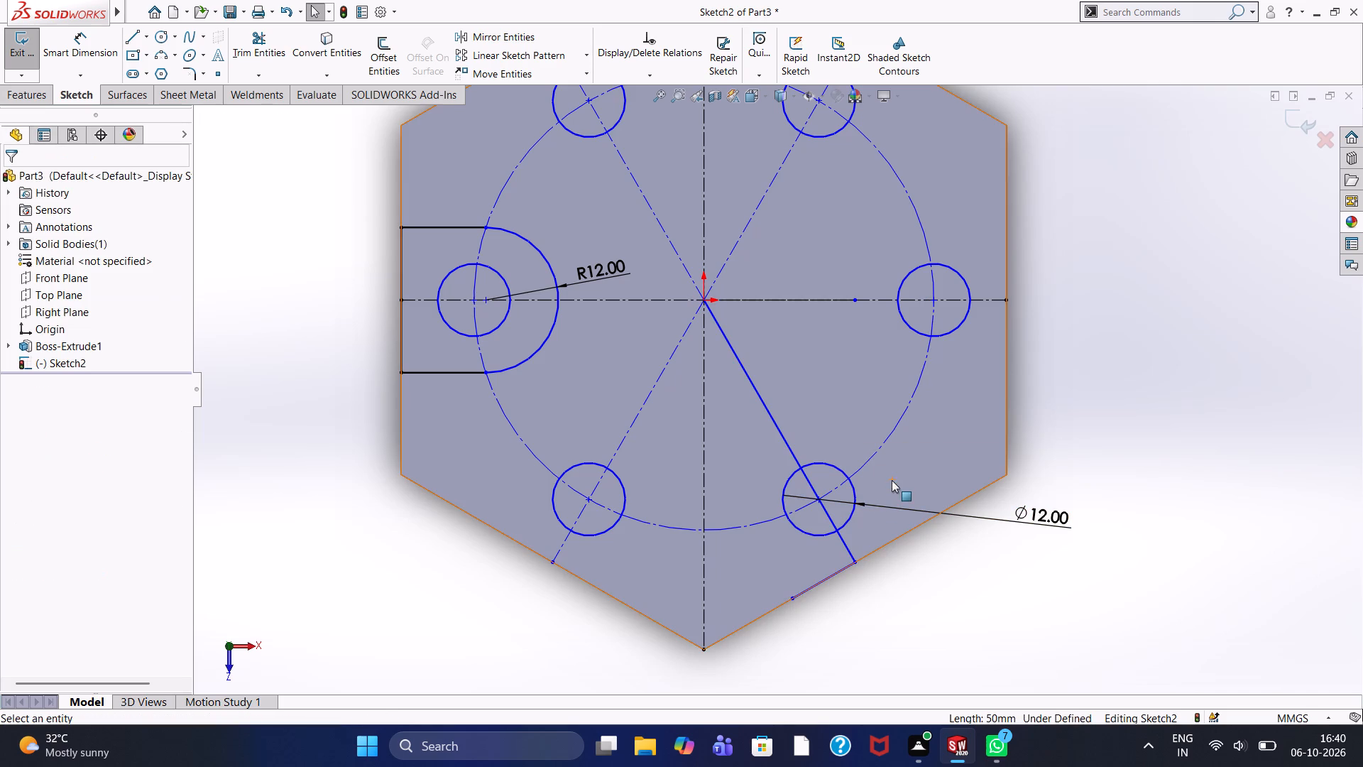
key("Escape")
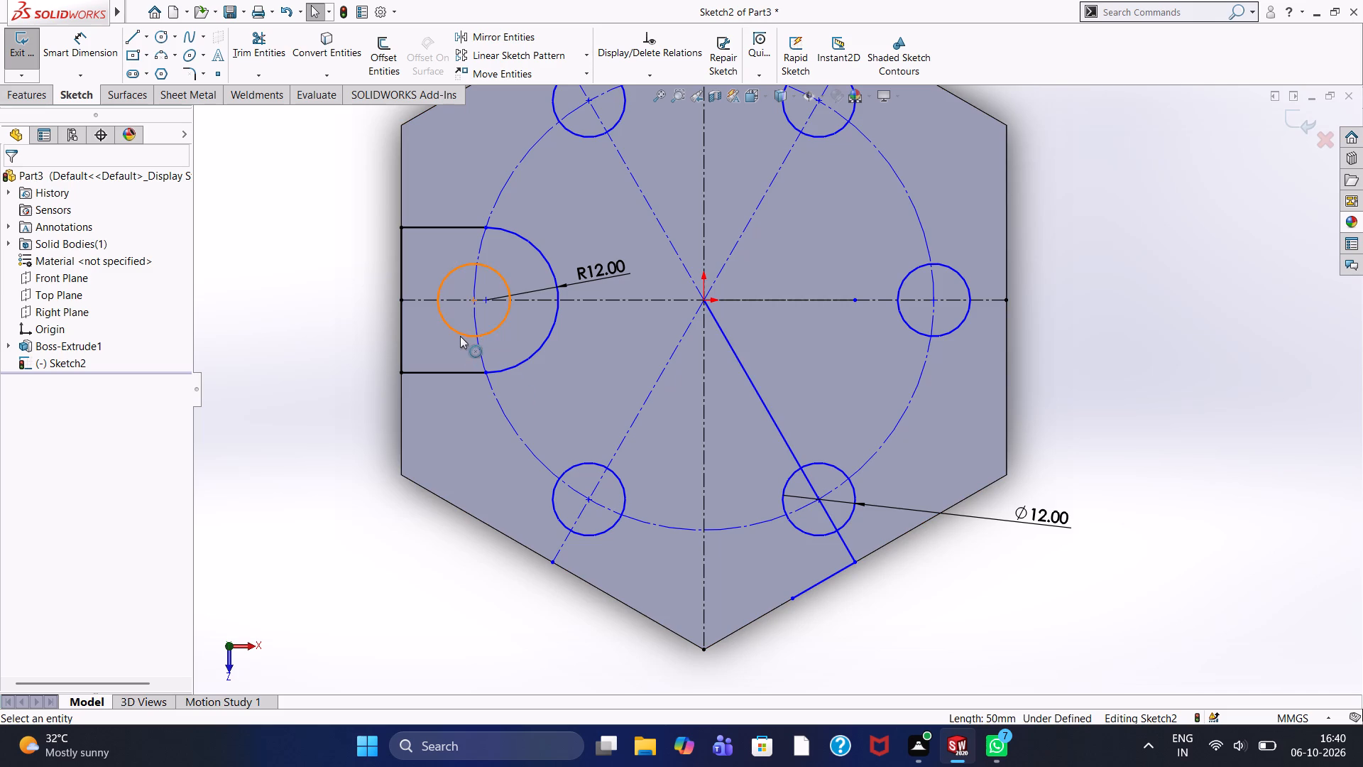
Trim the lower-right radial line between the lower-right circle's inner edge and its centre, using Trim to closest.
left_click(262, 39)
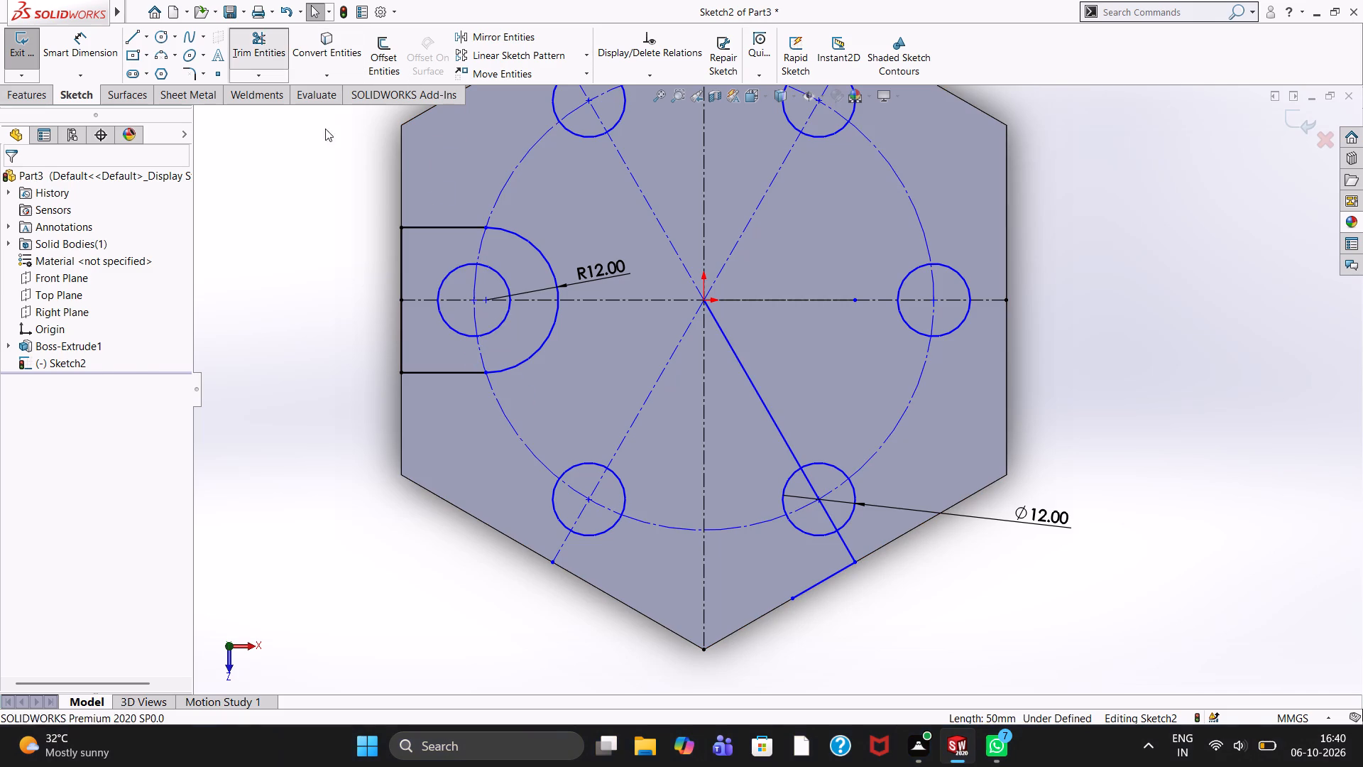
left_click(811, 490)
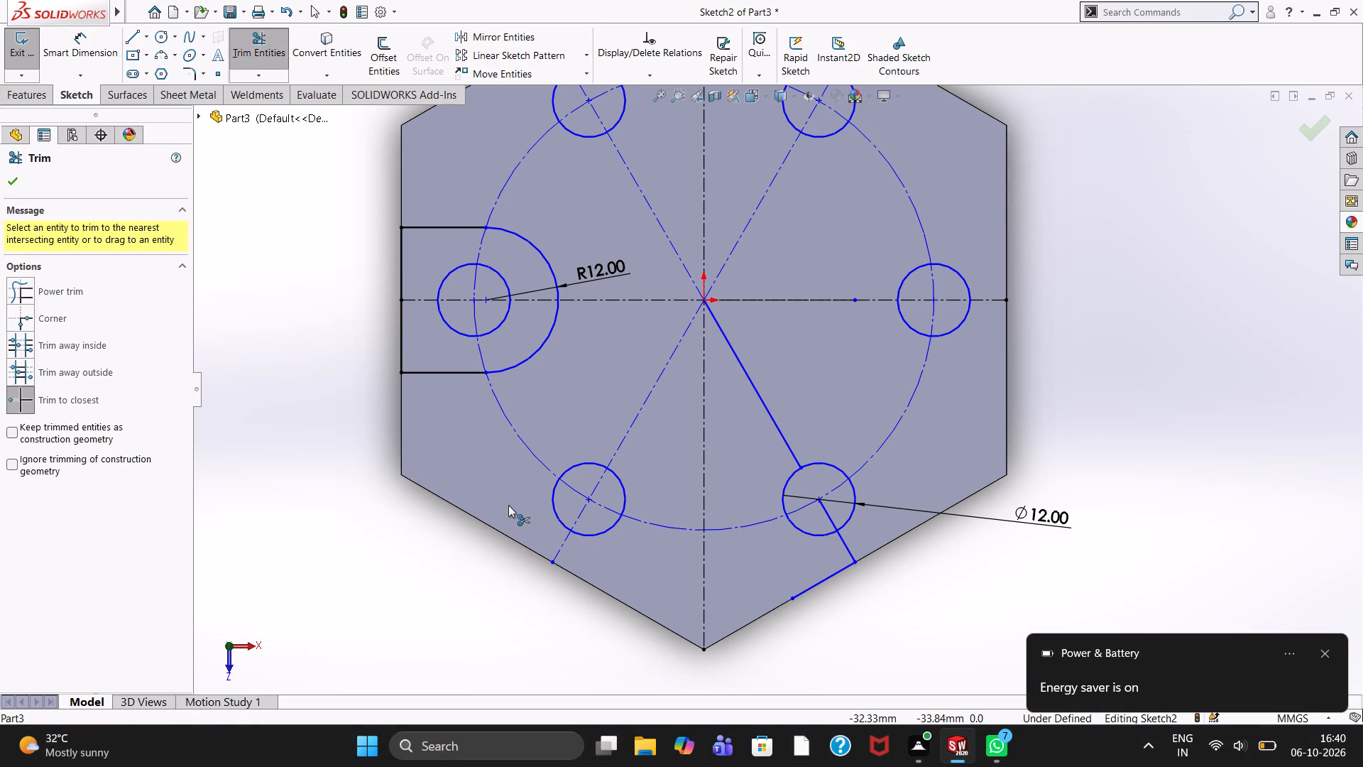
key("Escape")
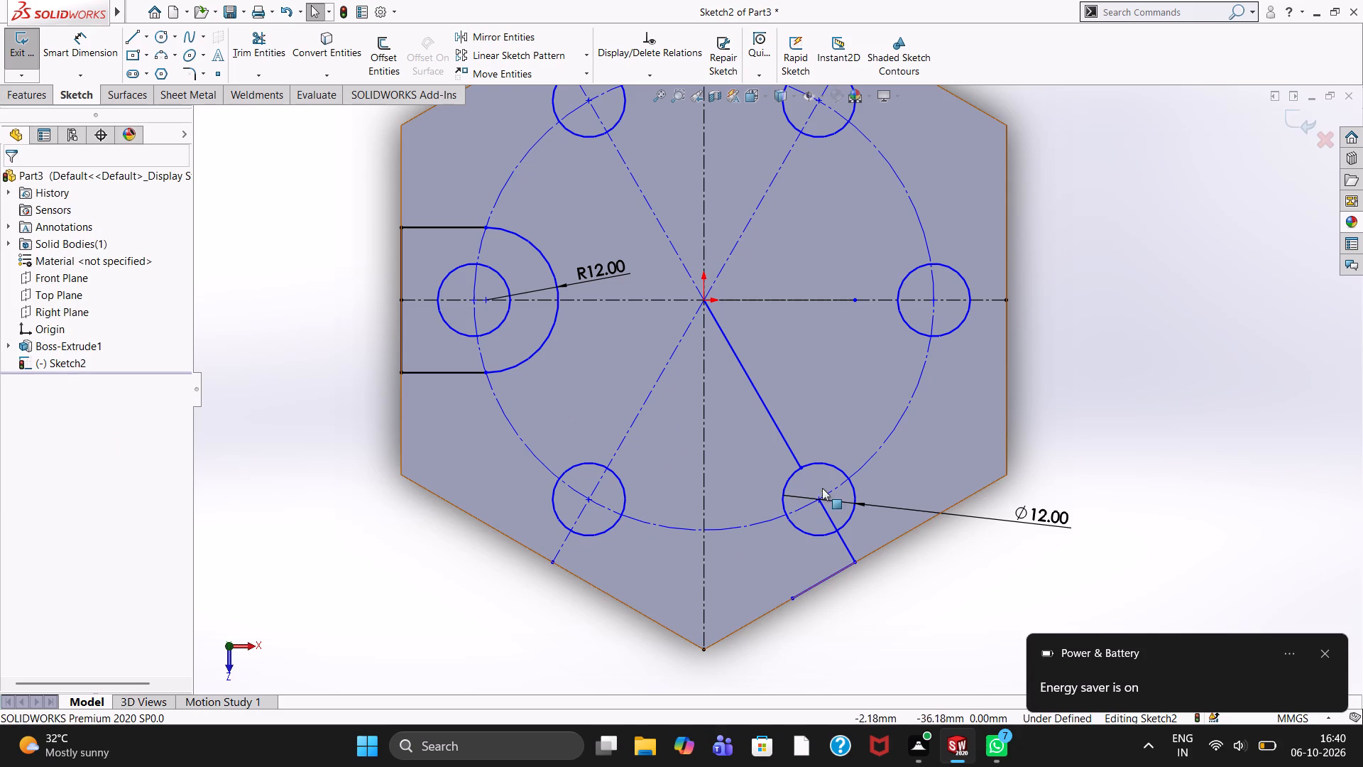
left_click(1318, 651)
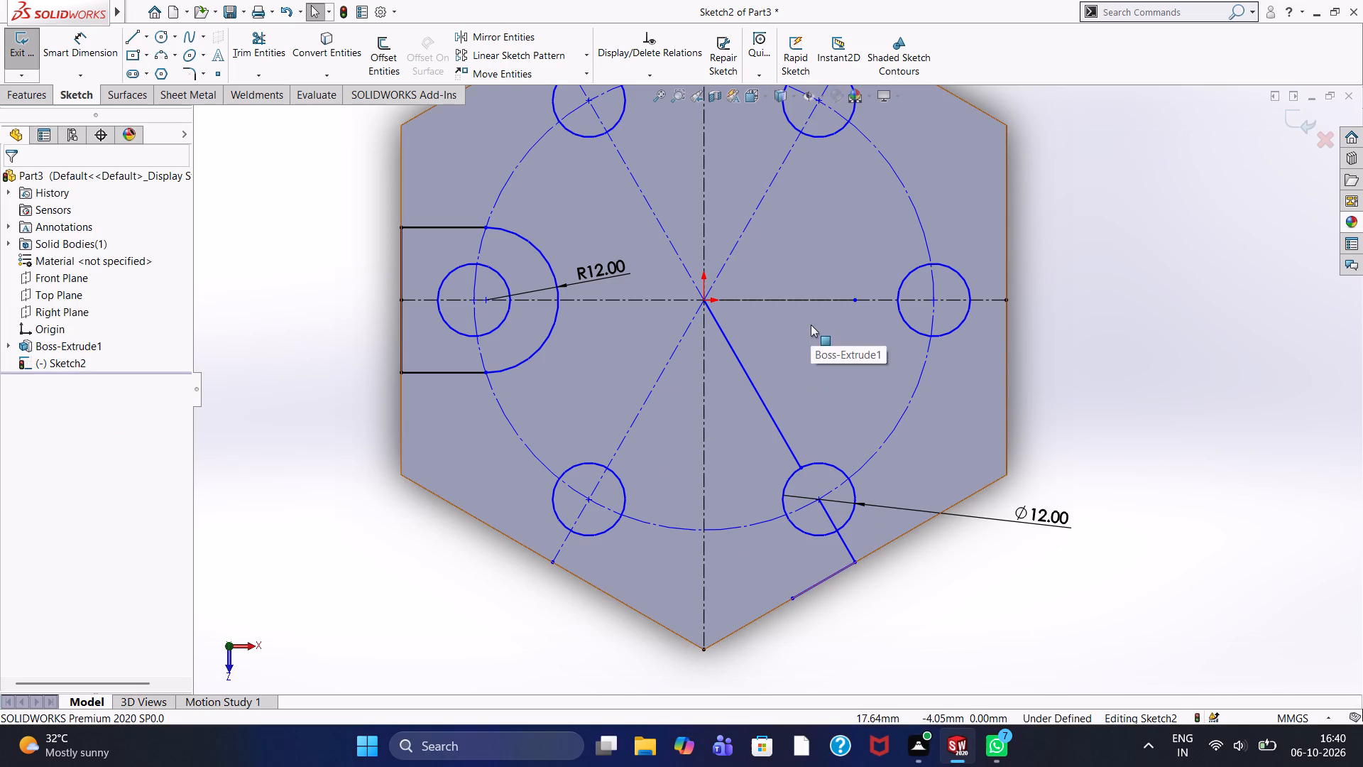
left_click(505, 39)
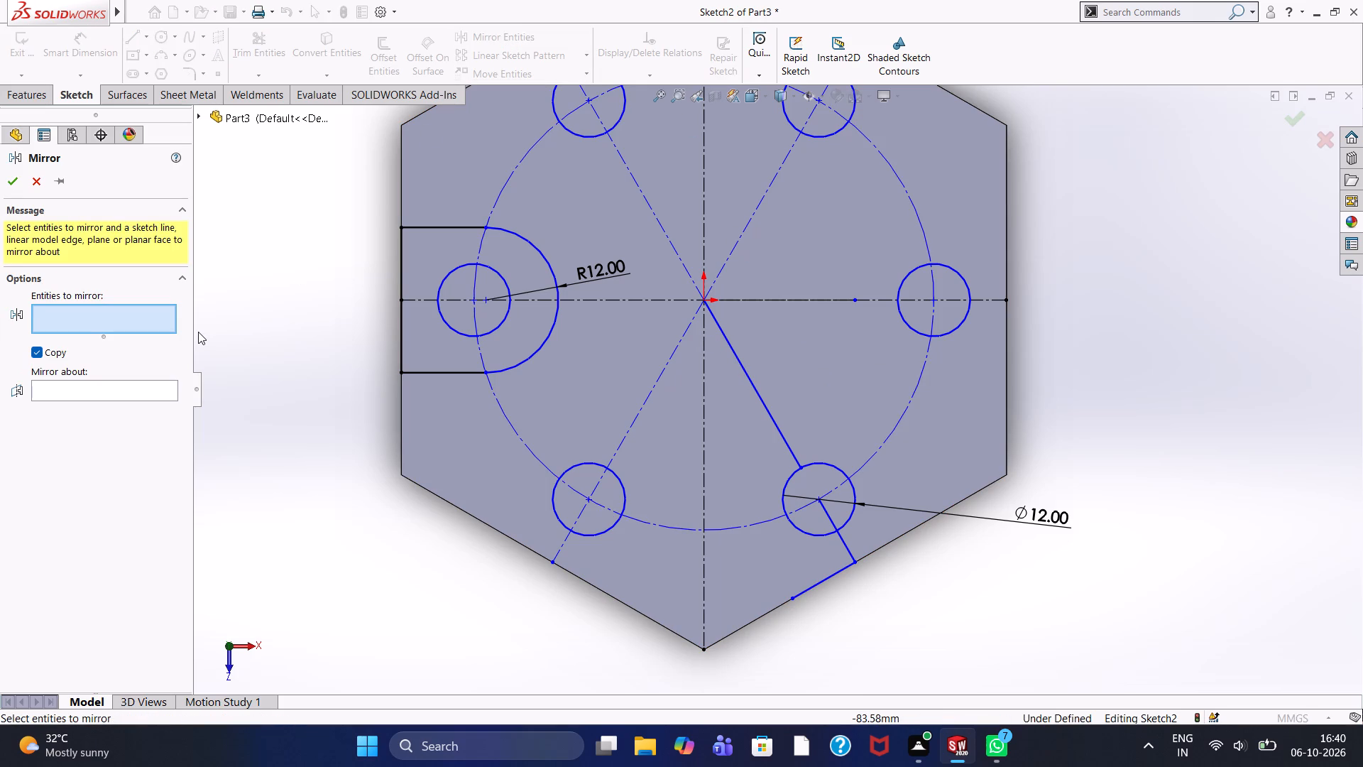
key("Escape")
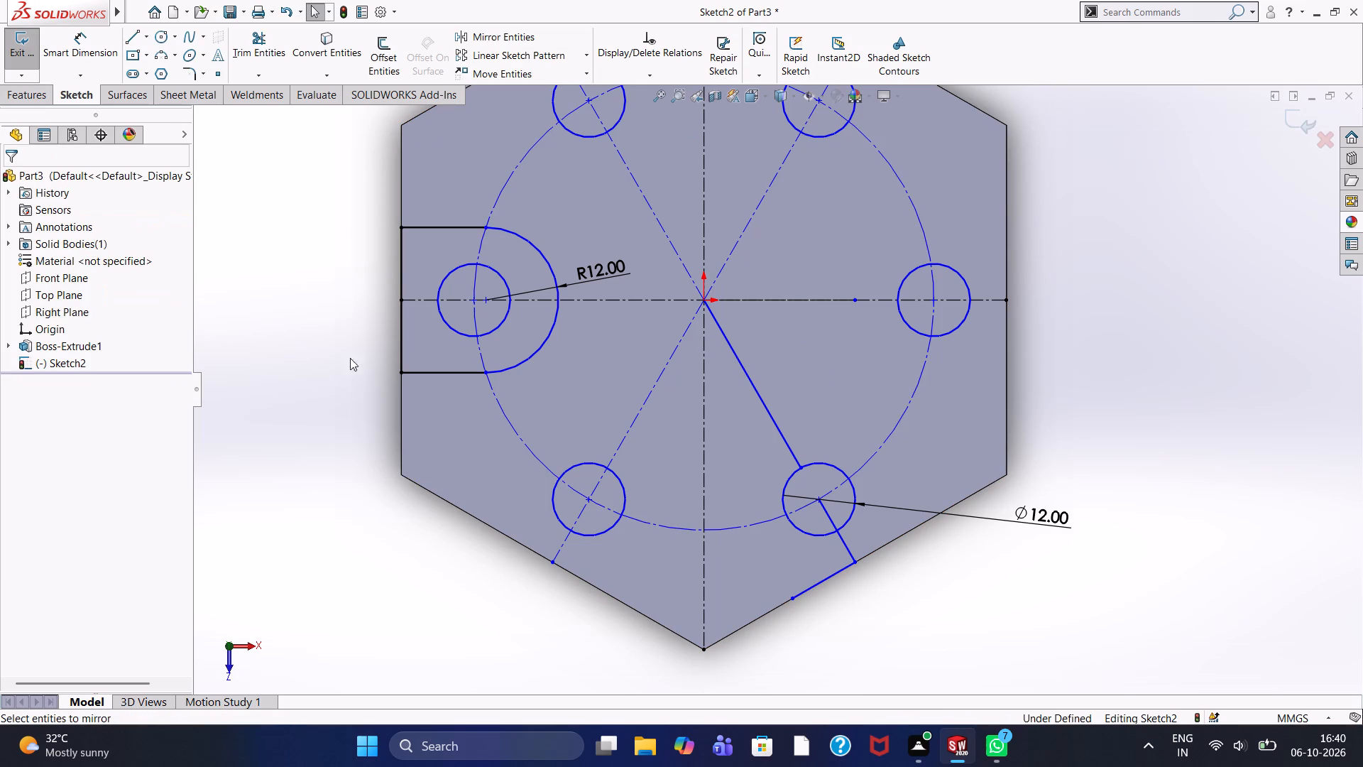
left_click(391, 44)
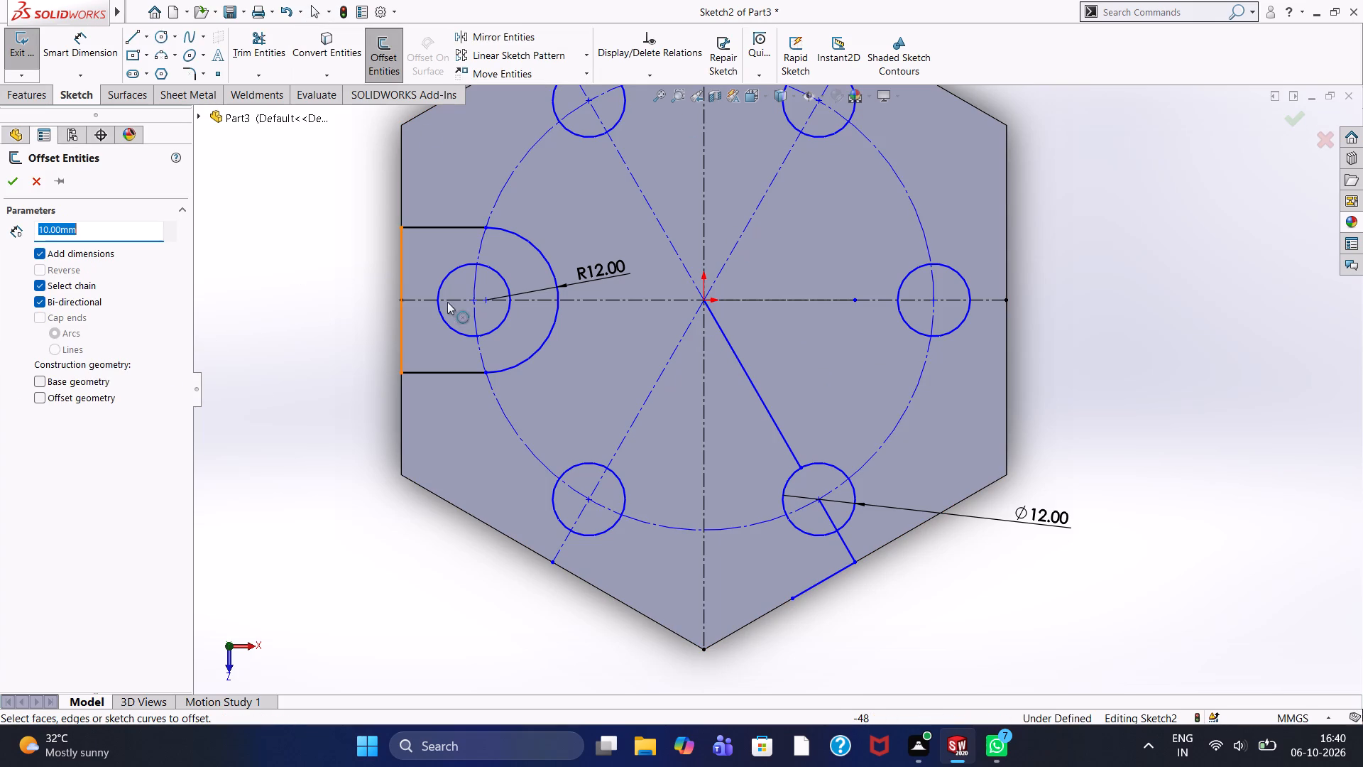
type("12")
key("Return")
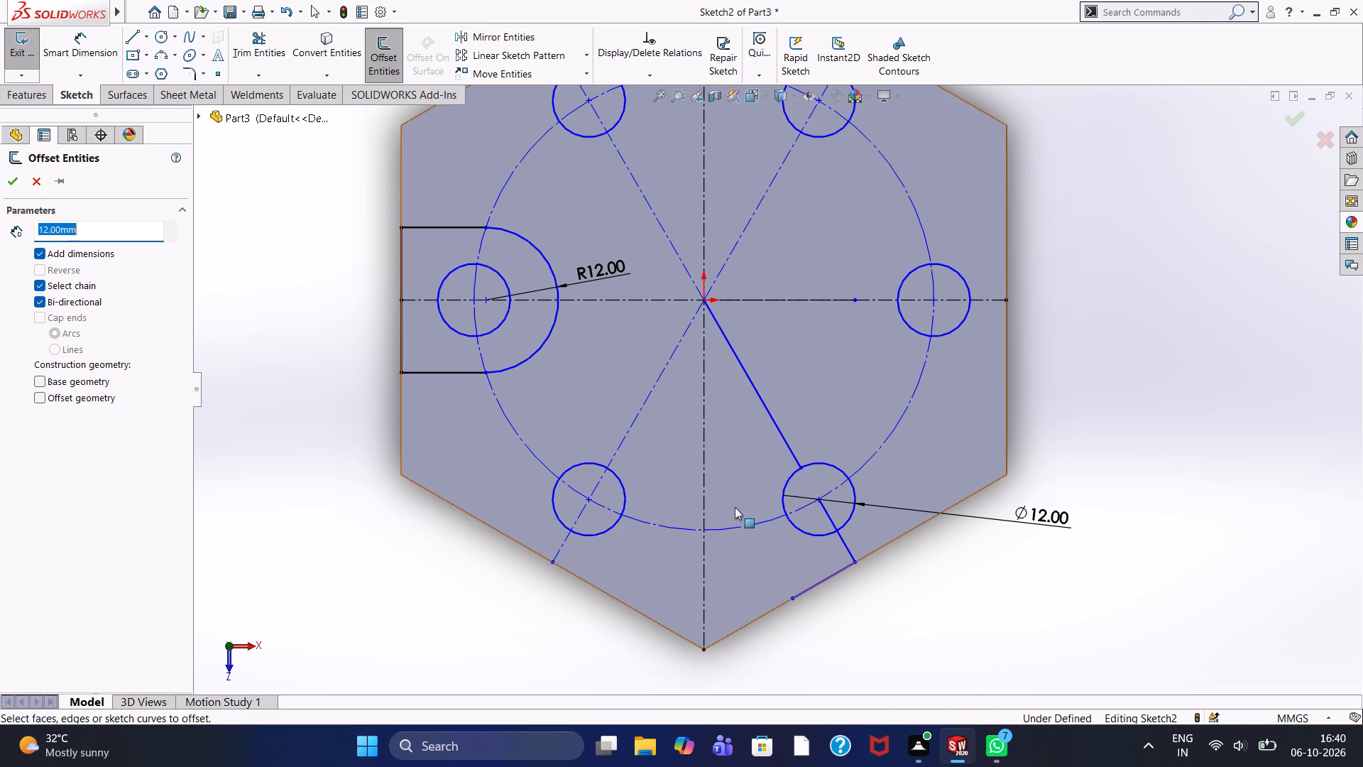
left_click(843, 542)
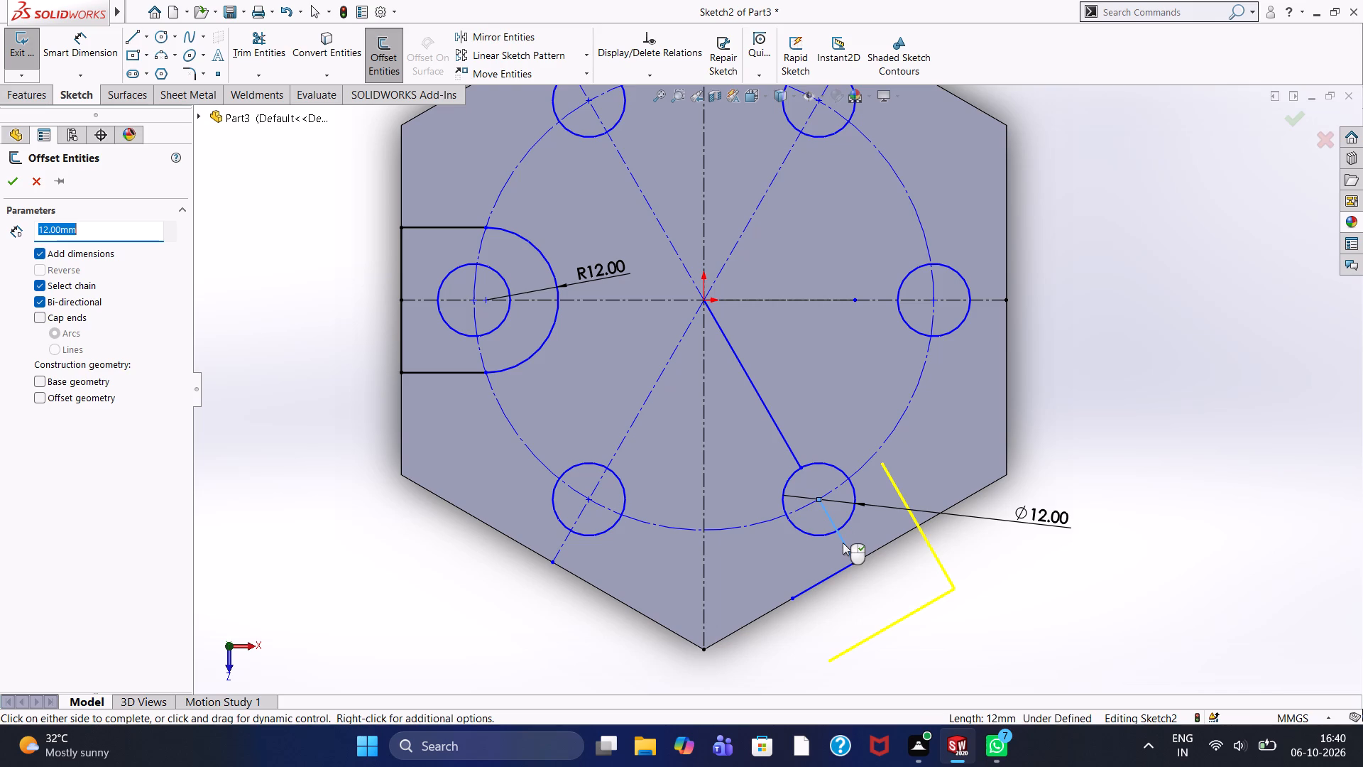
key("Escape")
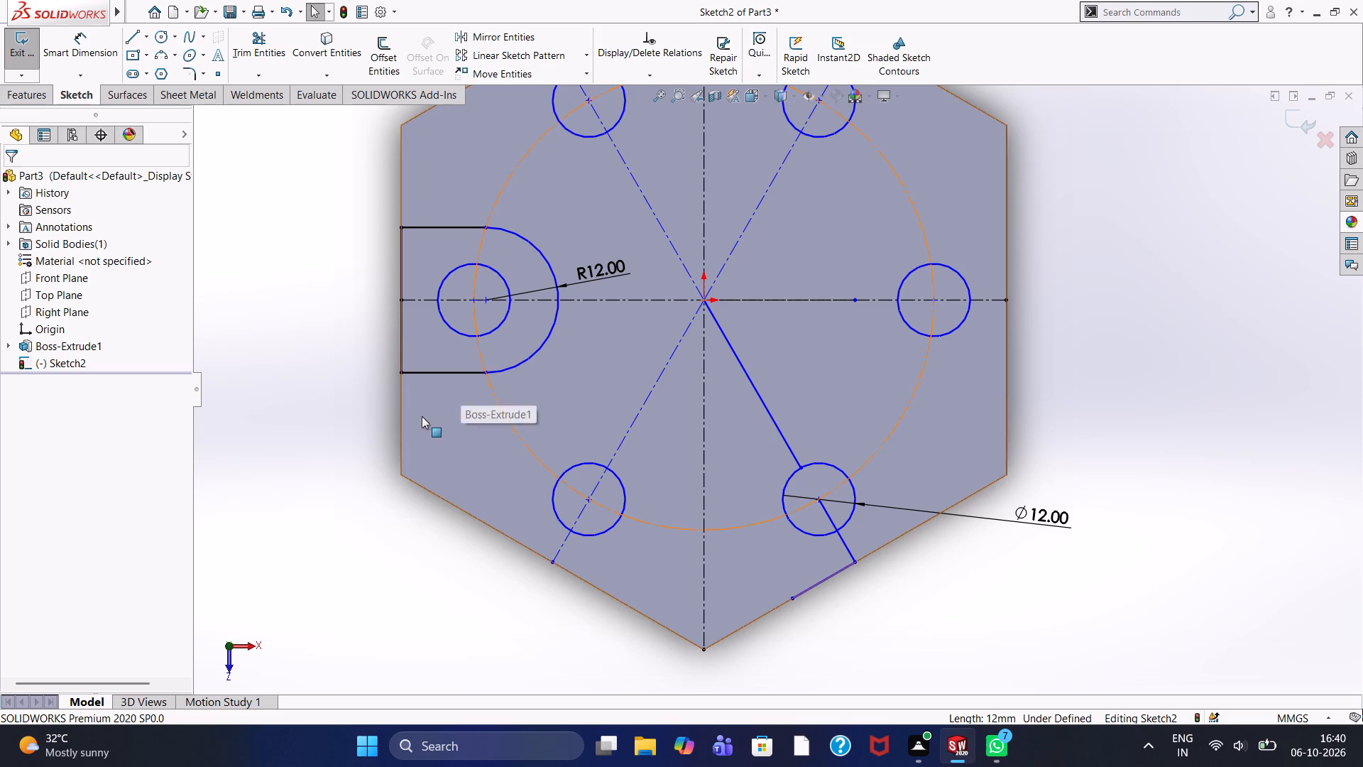
Sketch a 12 mm line along the lower-right hexagon edge from the short radial line's outer end, continuing with a 14 mm perpendicular line inward.
left_click(136, 36)
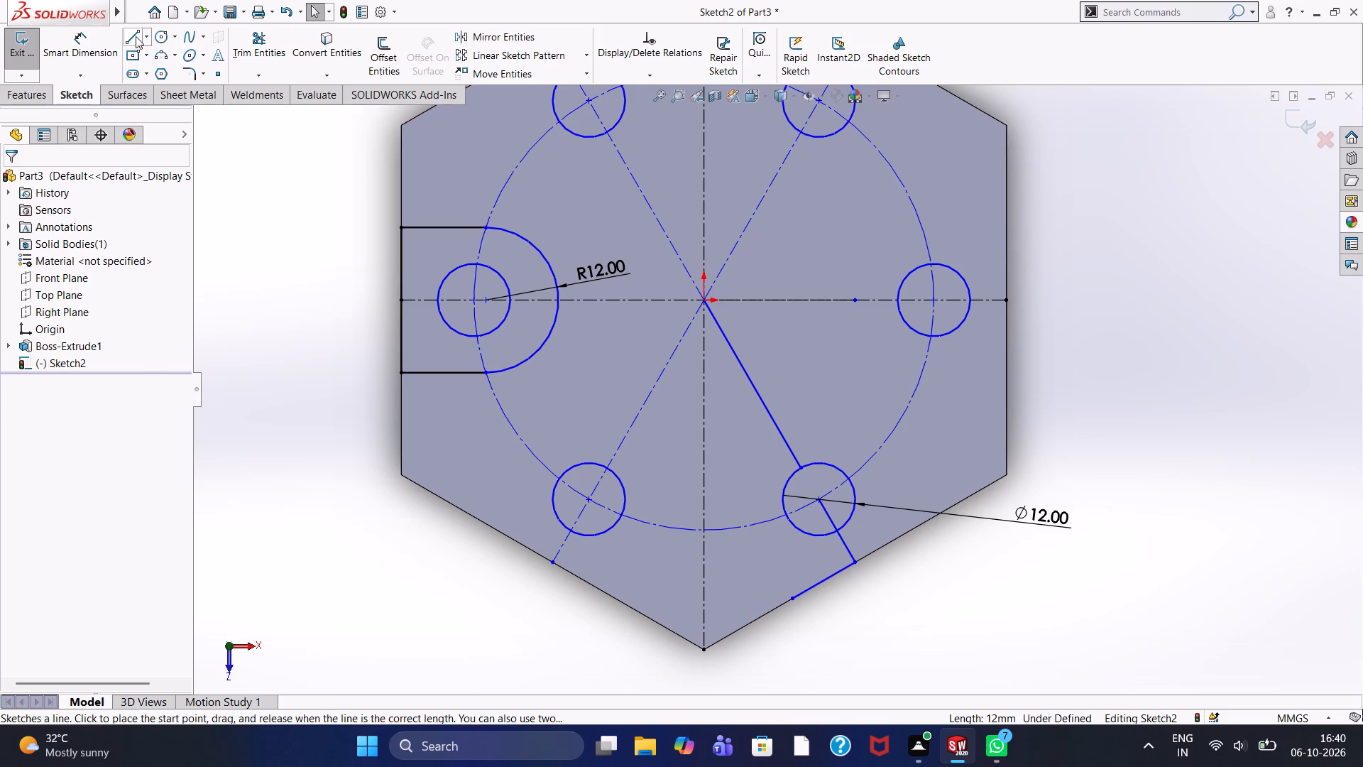
left_click(852, 560)
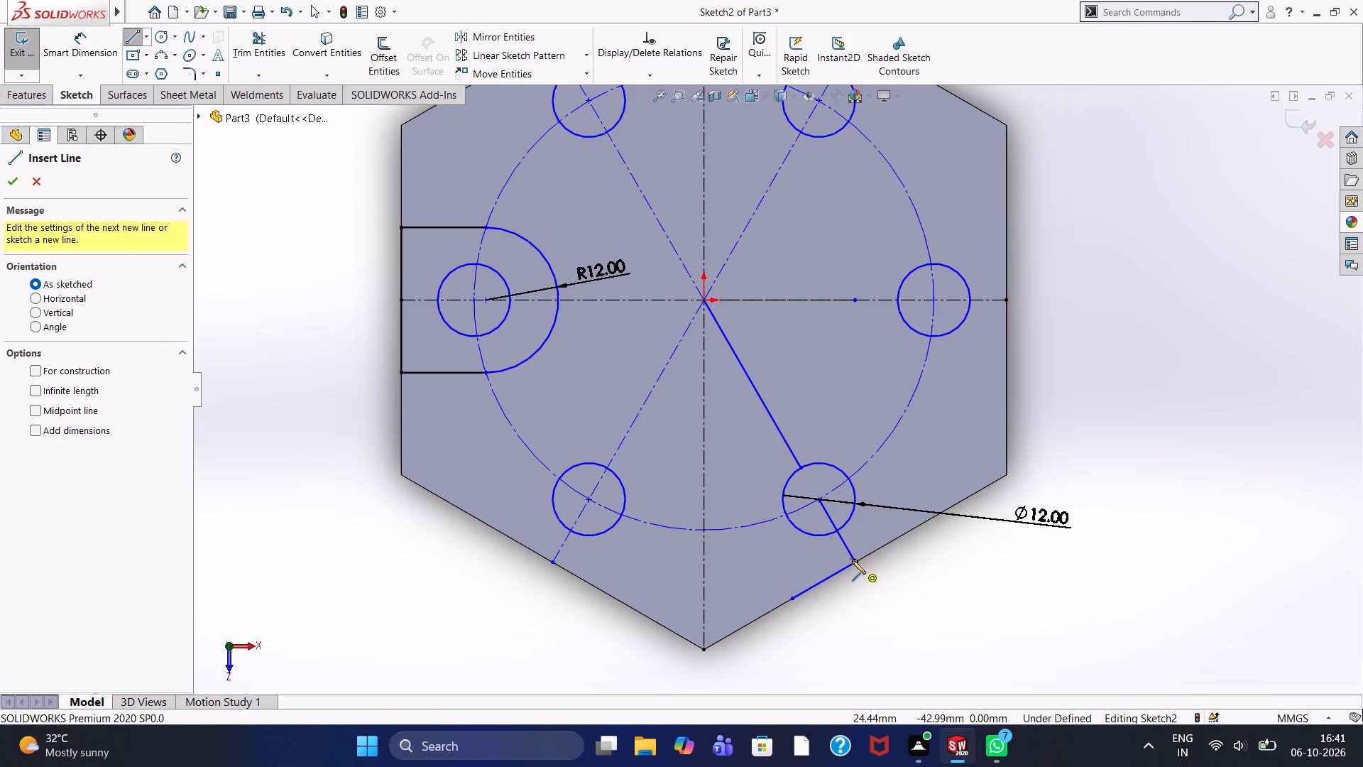
type("12")
key("Return")
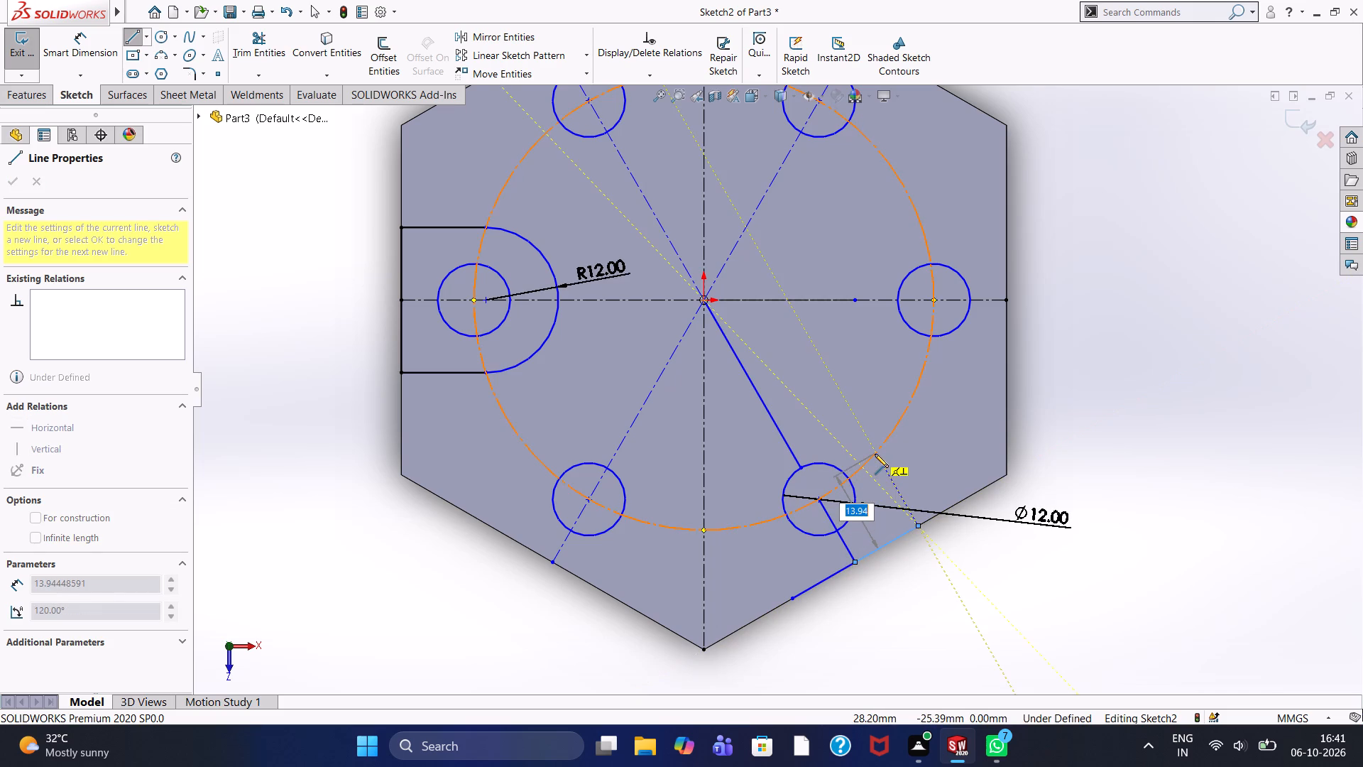
type("14")
key("Return")
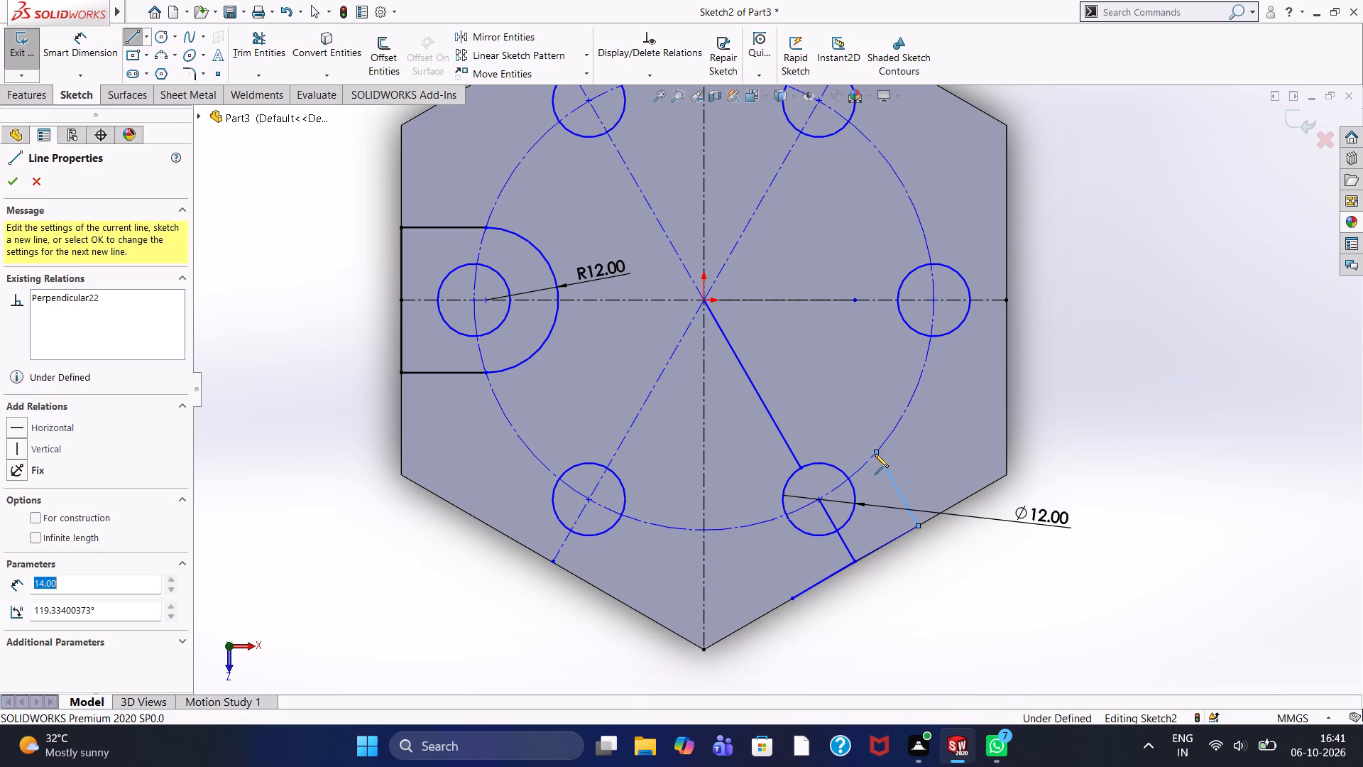
right_click(947, 424)
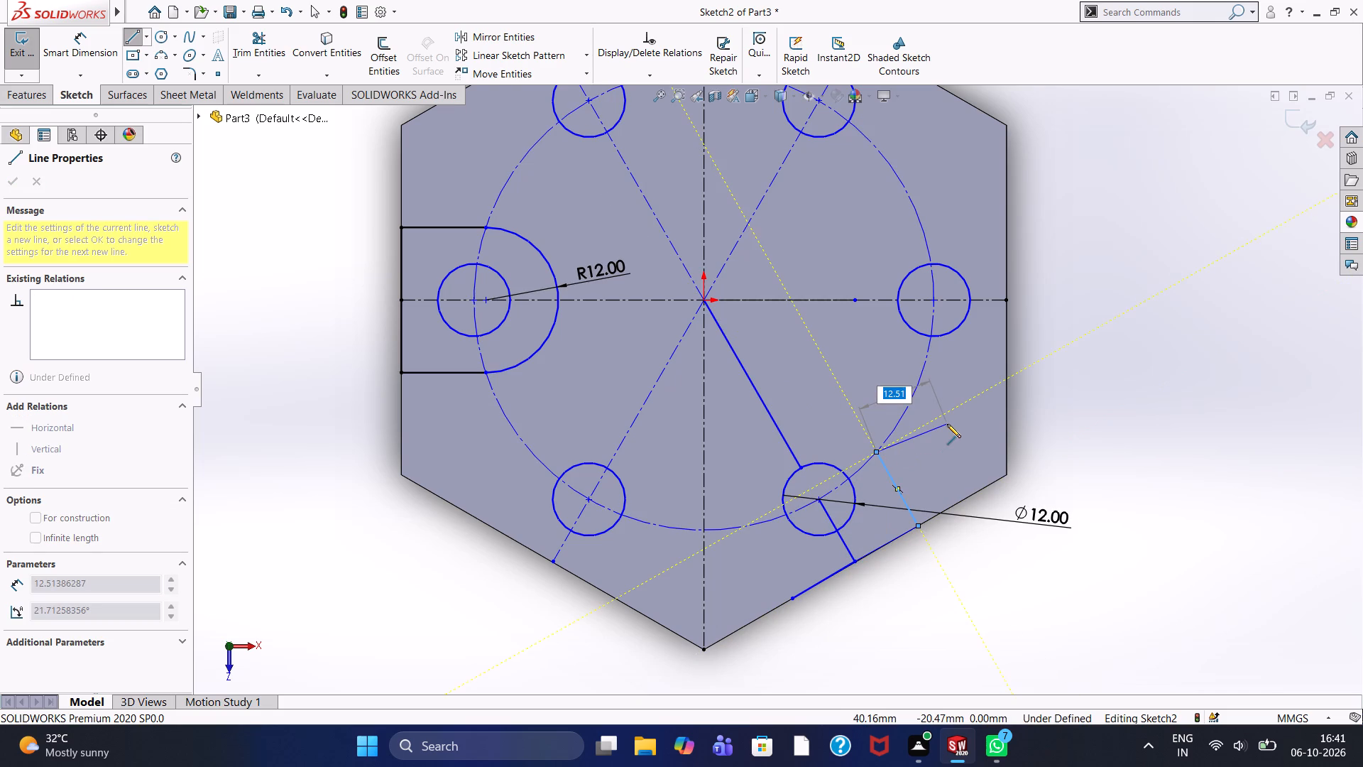
left_click(957, 435)
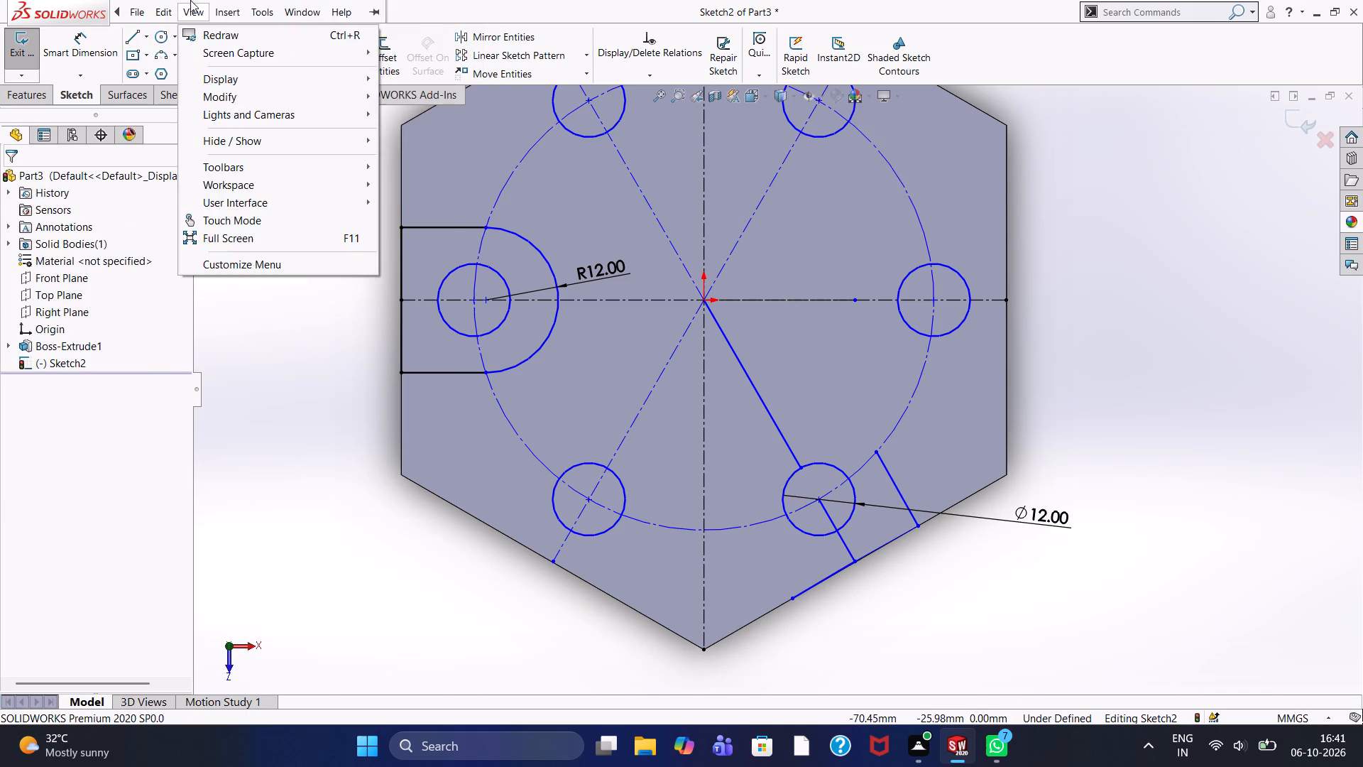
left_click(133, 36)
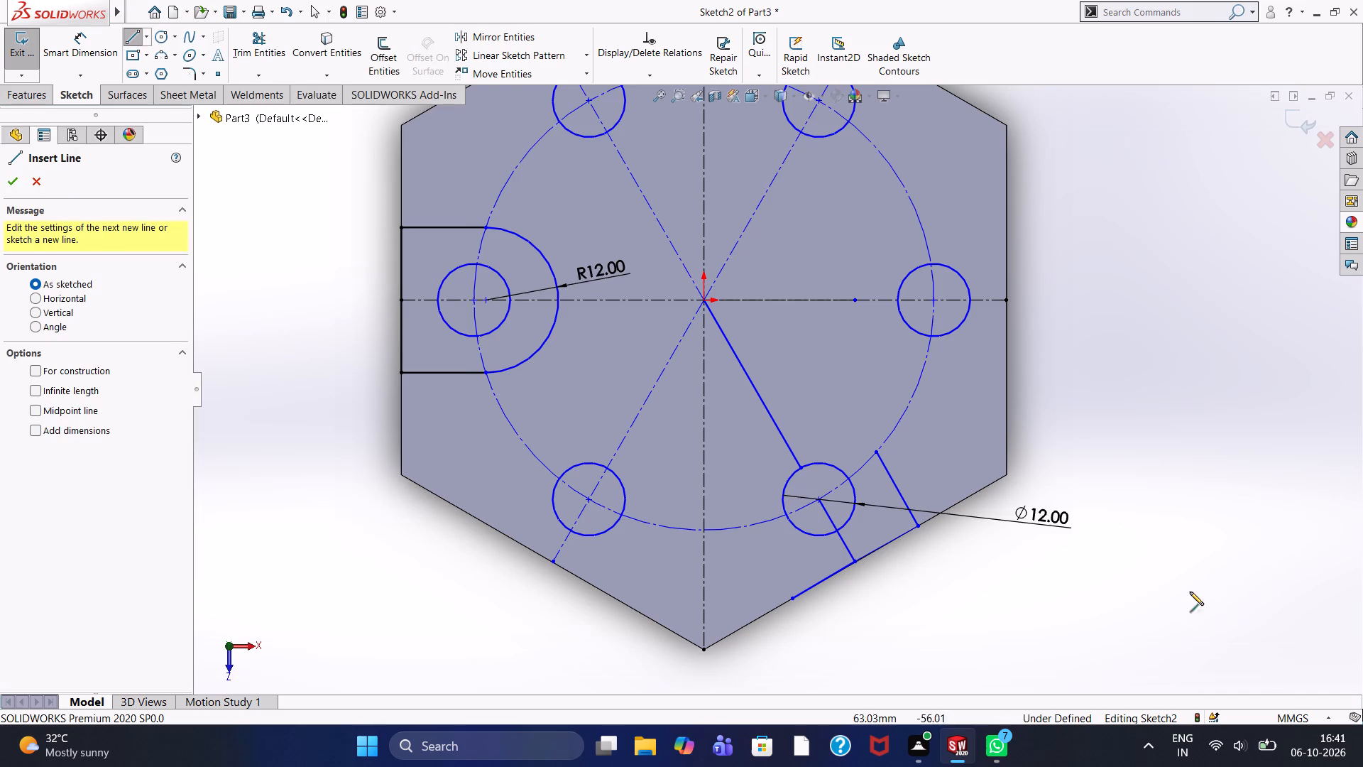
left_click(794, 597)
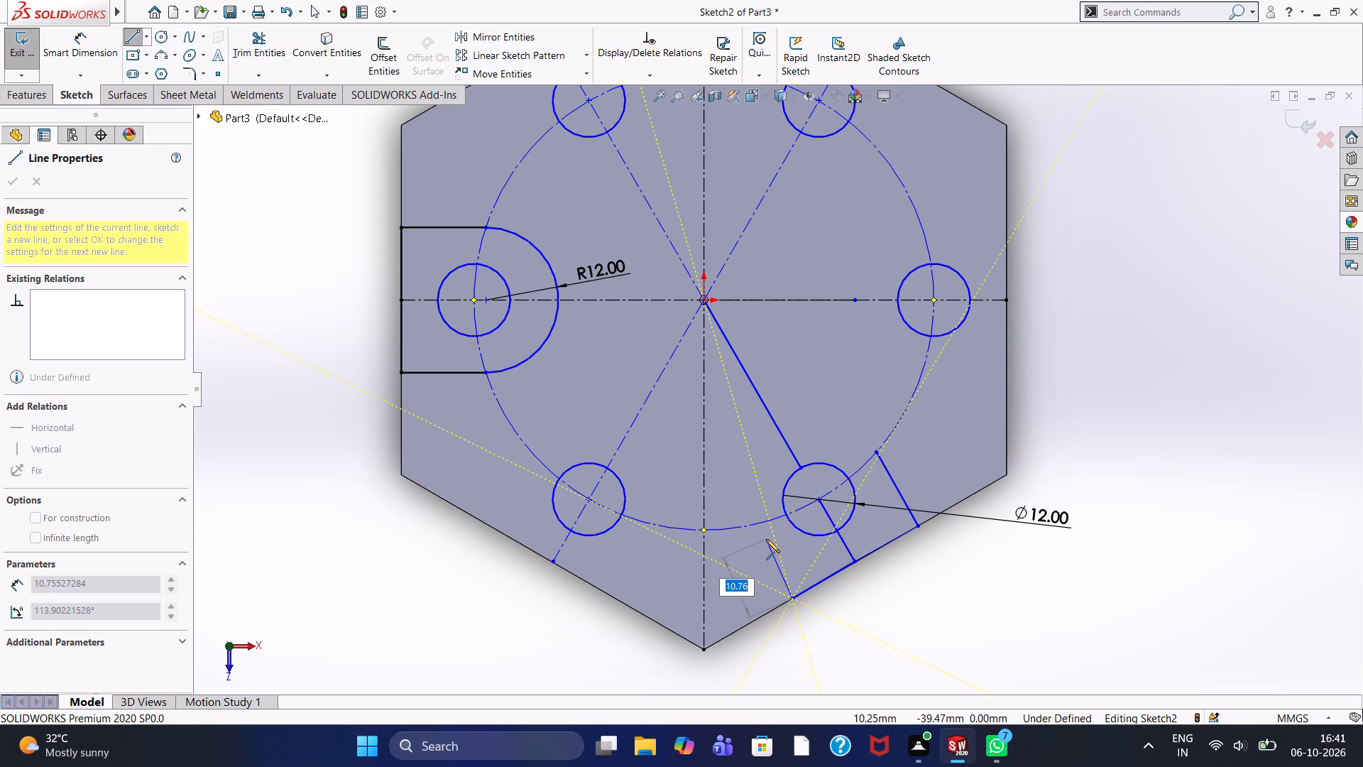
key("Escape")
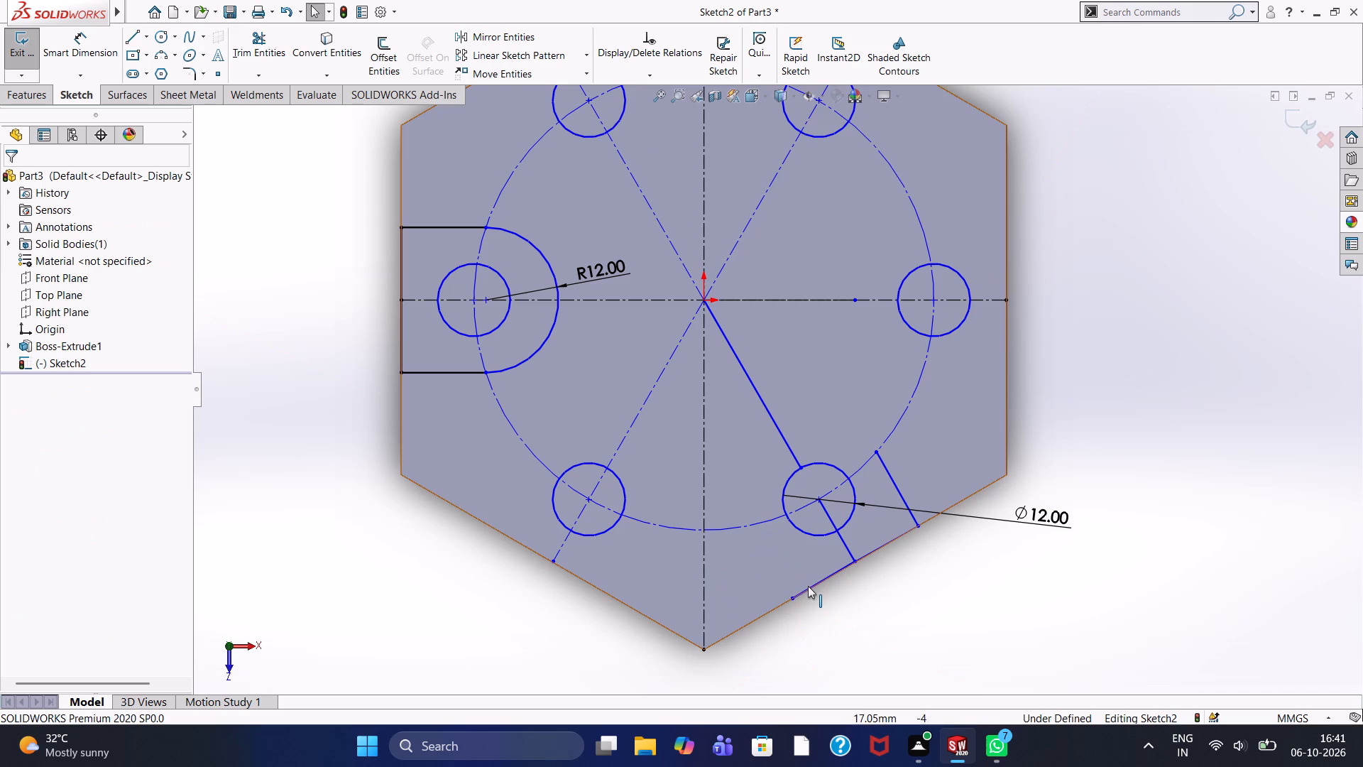
Delete the older line on the lower-right hexagon edge, between the short radial line and the bottom vertex.
left_click(808, 586)
key("Delete")
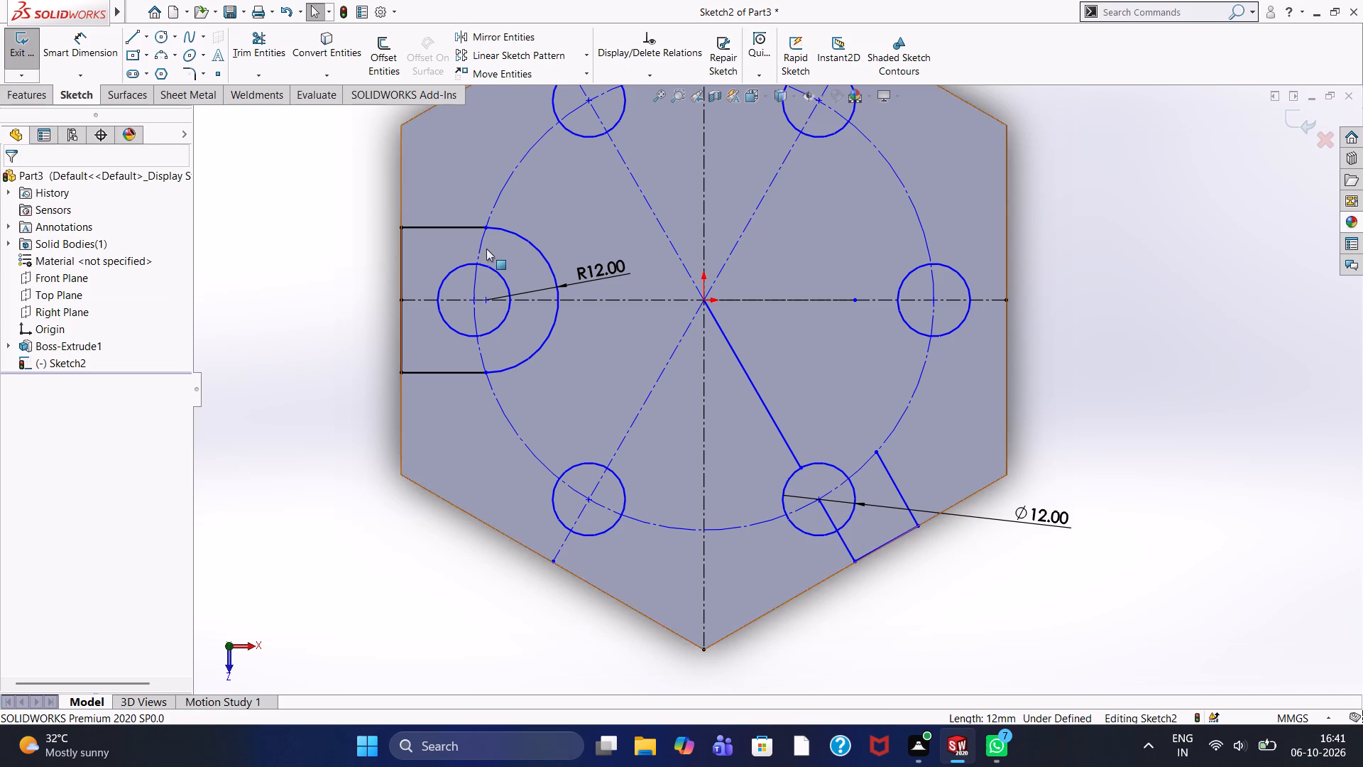
Mirror the 14 mm inward line and the 12 mm edge line about the short radial line at the lower-right circle.
left_click(496, 30)
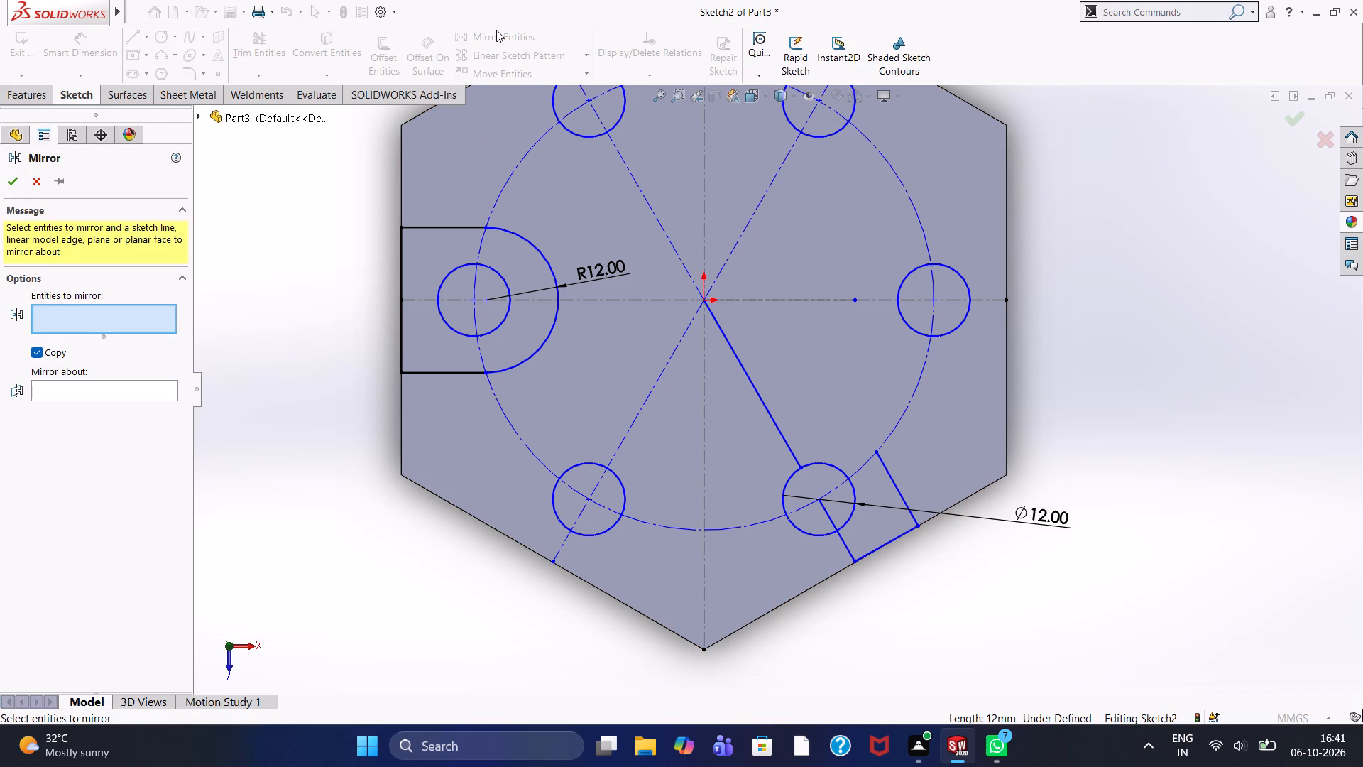
left_click(891, 480)
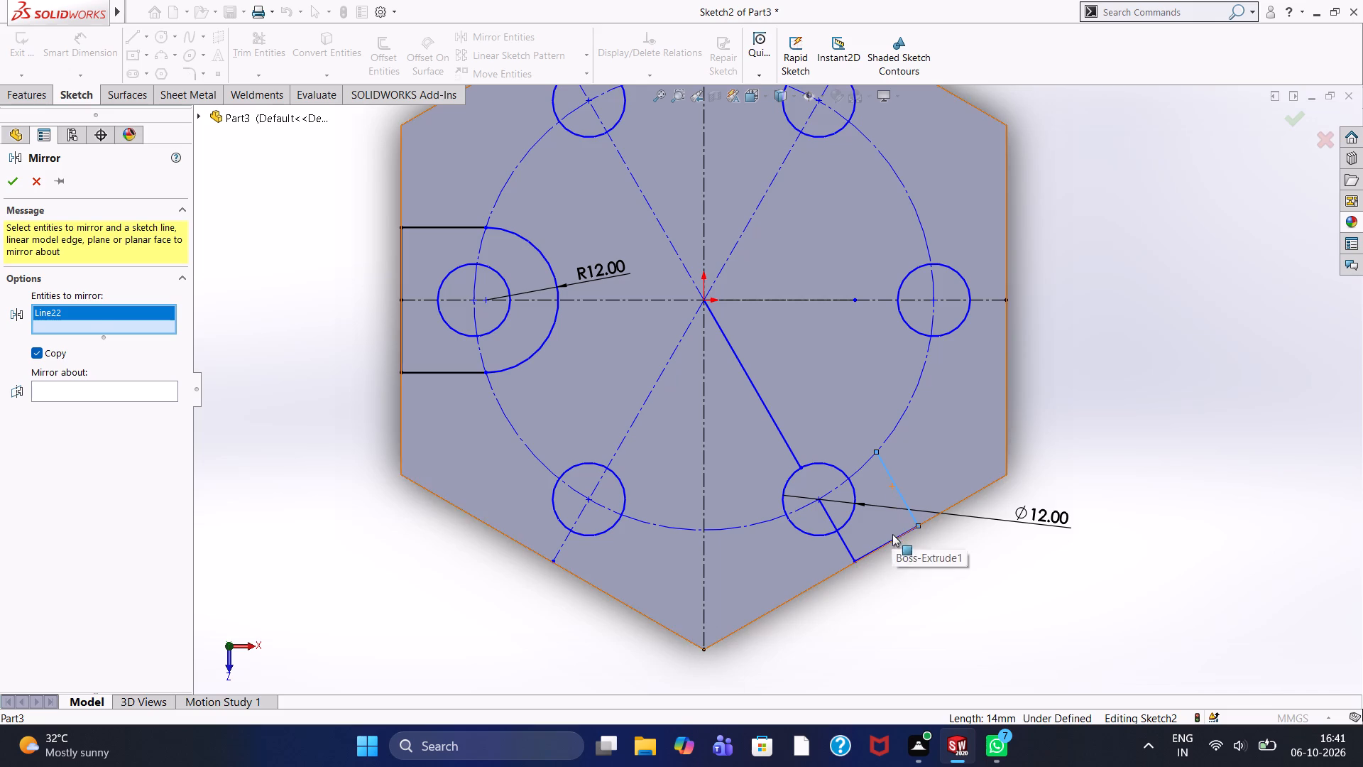
left_click(895, 536)
left_click(99, 408)
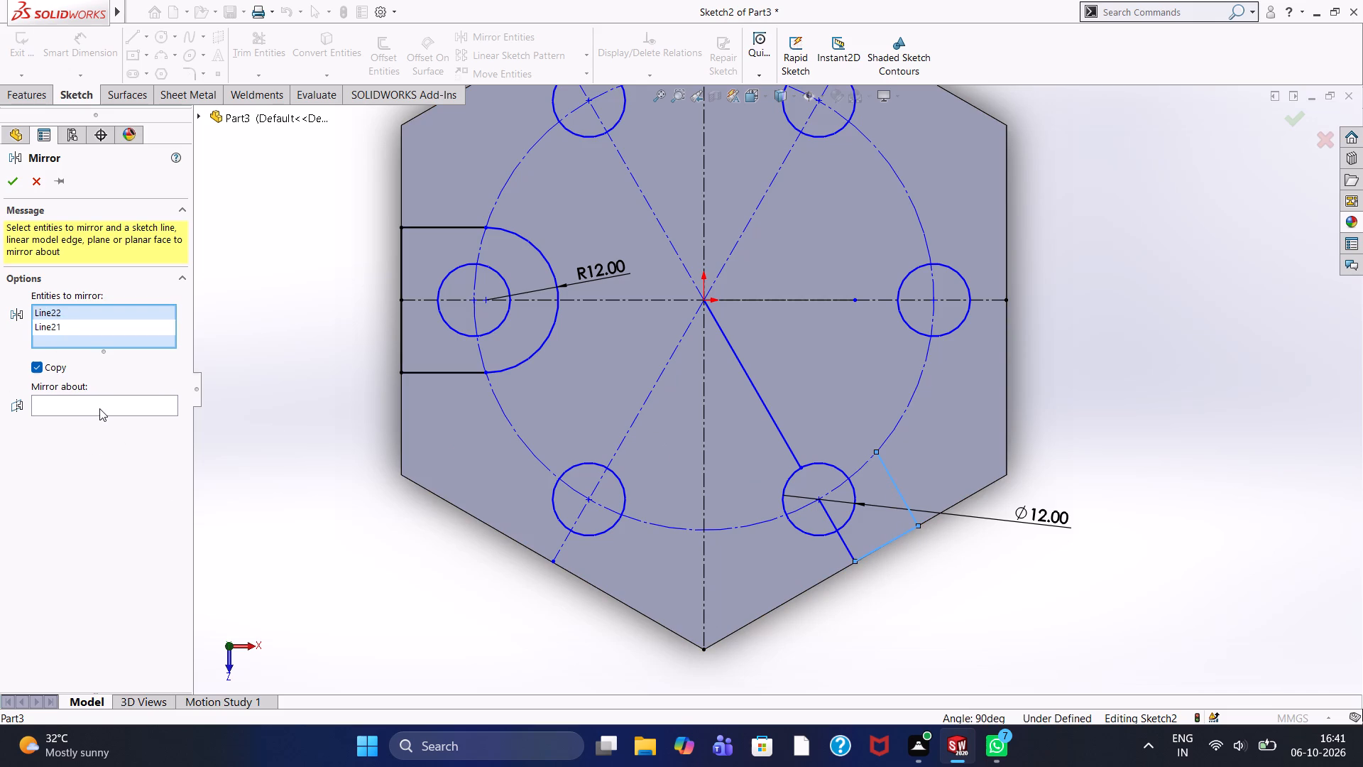
left_click(845, 542)
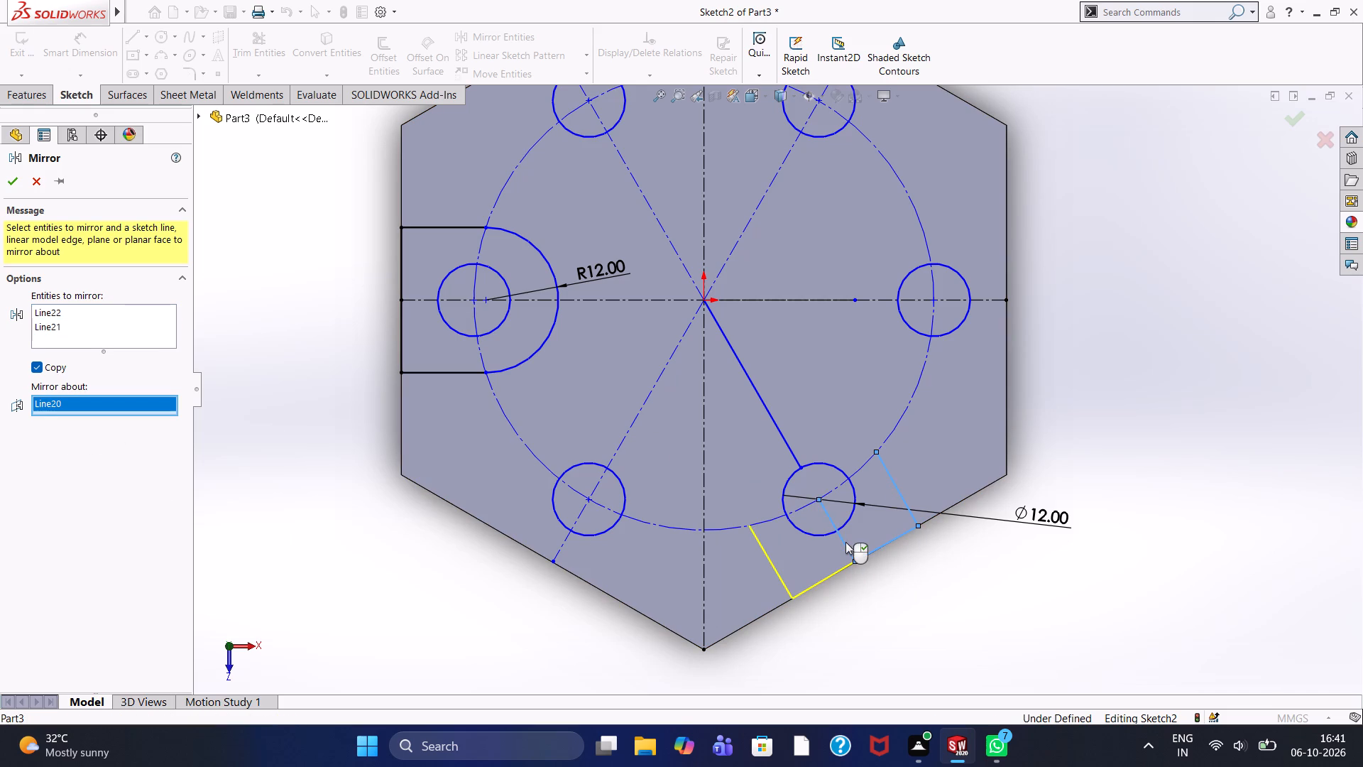
left_click(18, 188)
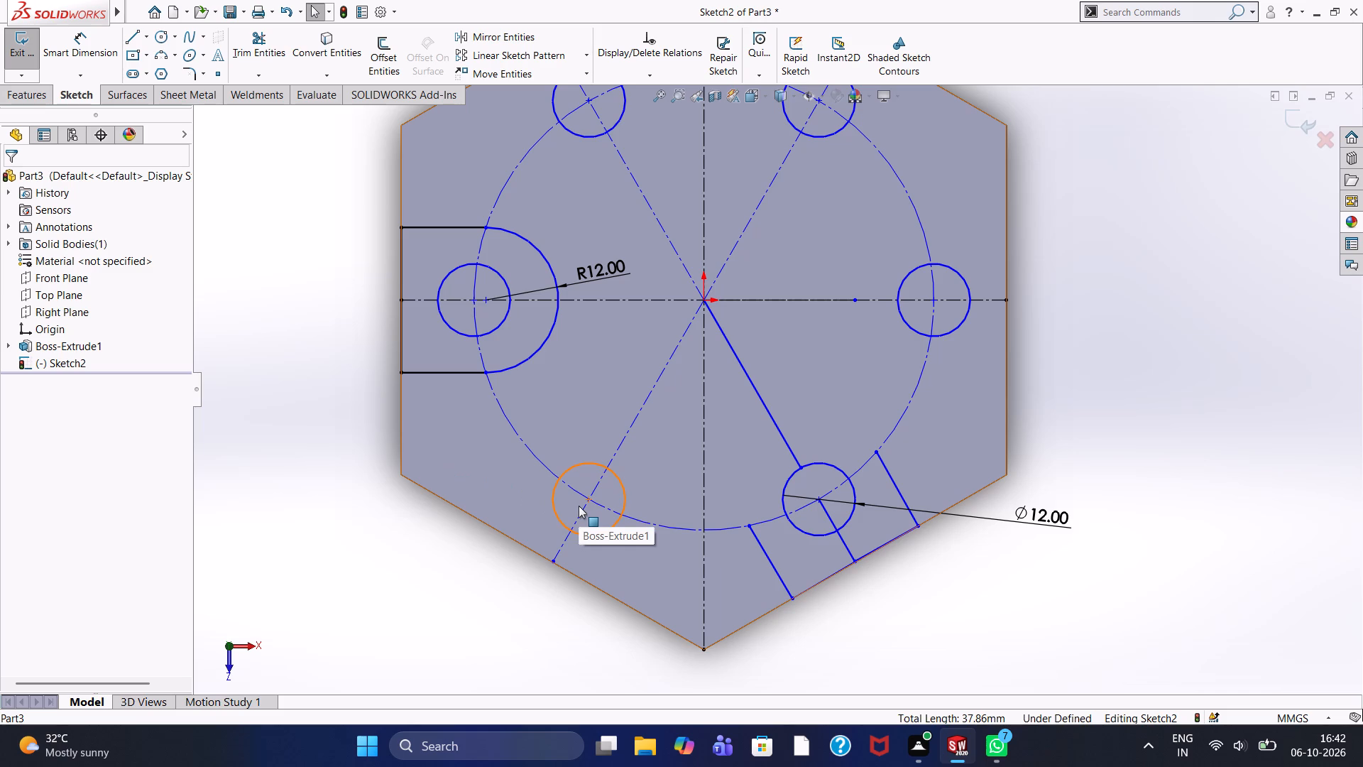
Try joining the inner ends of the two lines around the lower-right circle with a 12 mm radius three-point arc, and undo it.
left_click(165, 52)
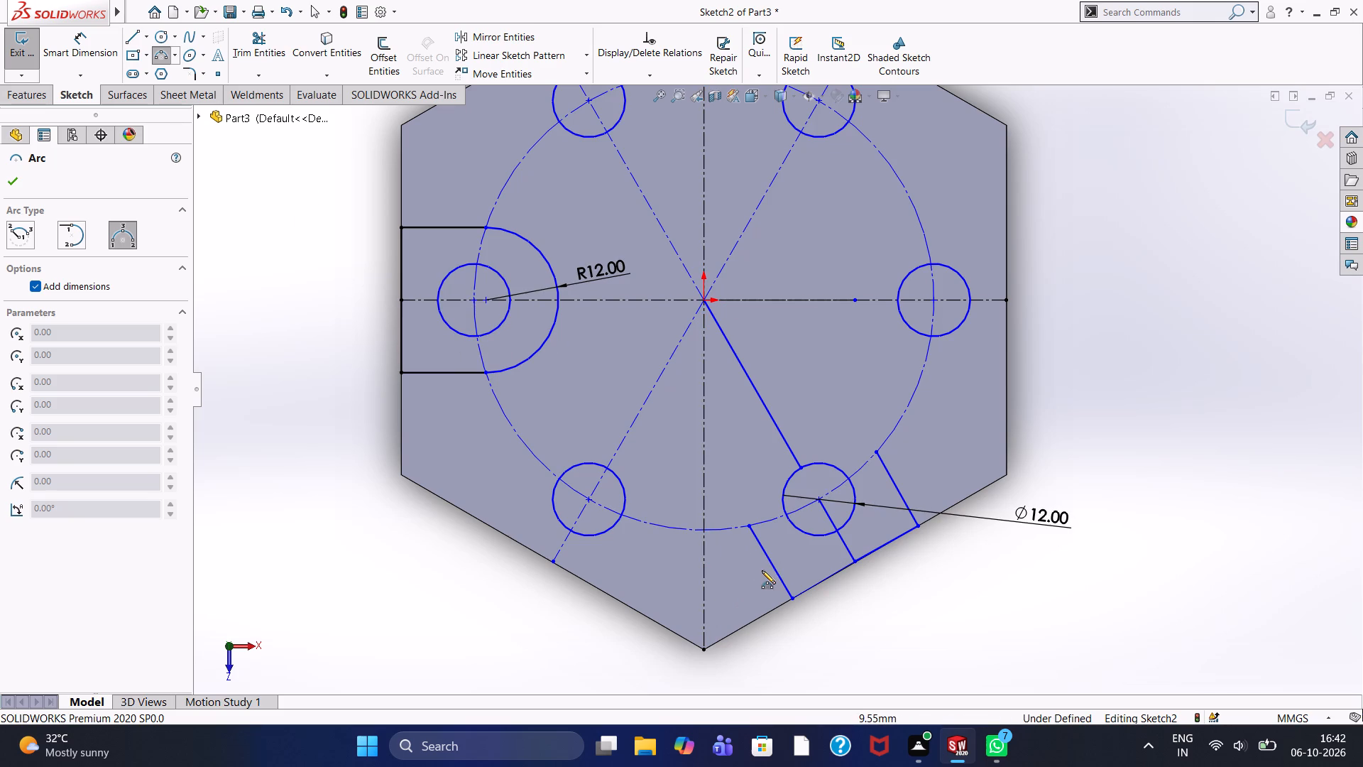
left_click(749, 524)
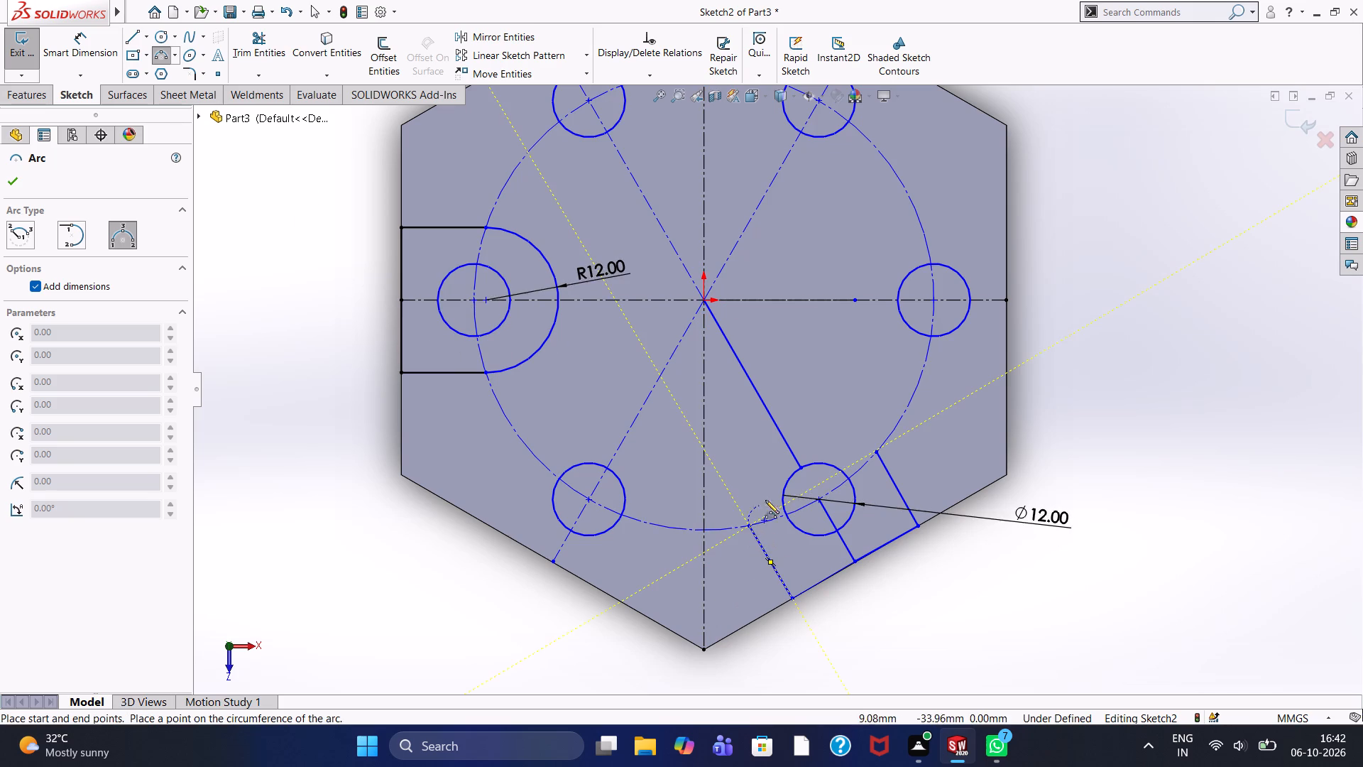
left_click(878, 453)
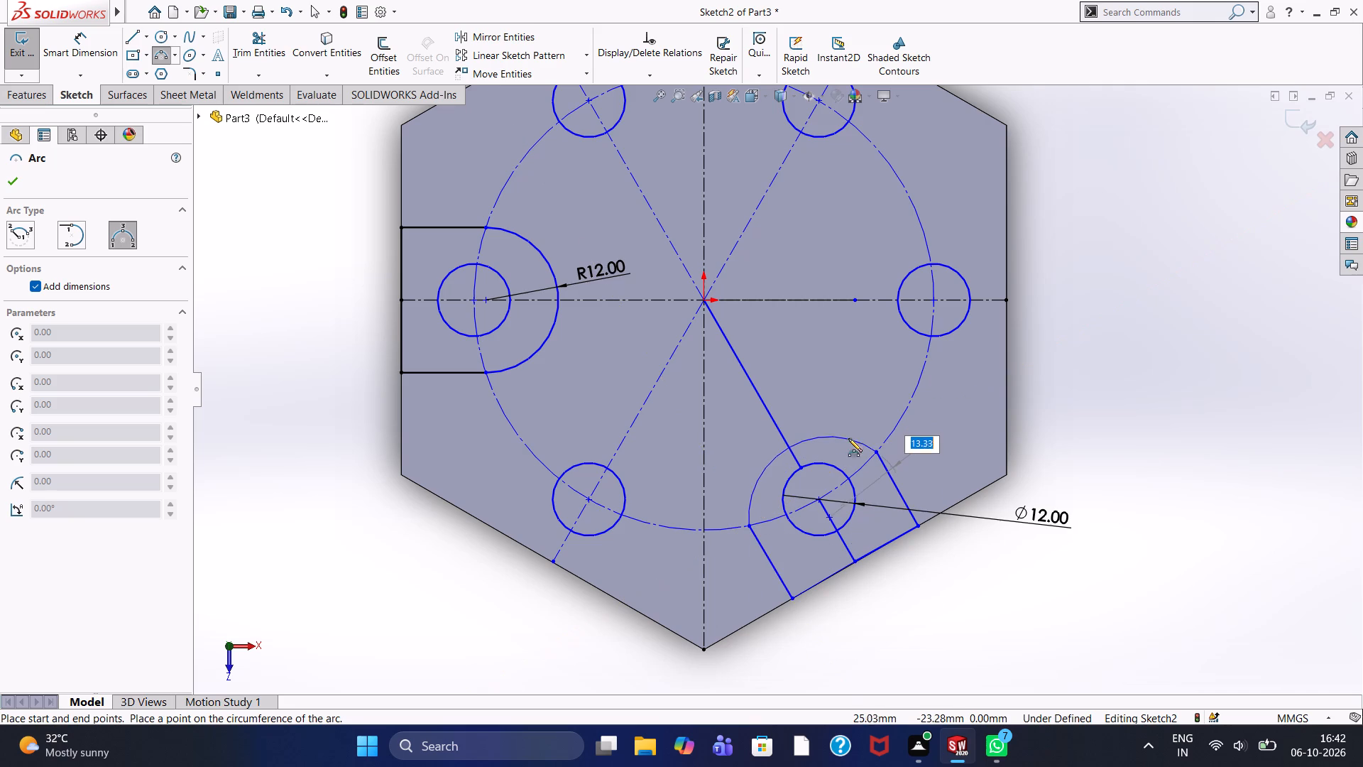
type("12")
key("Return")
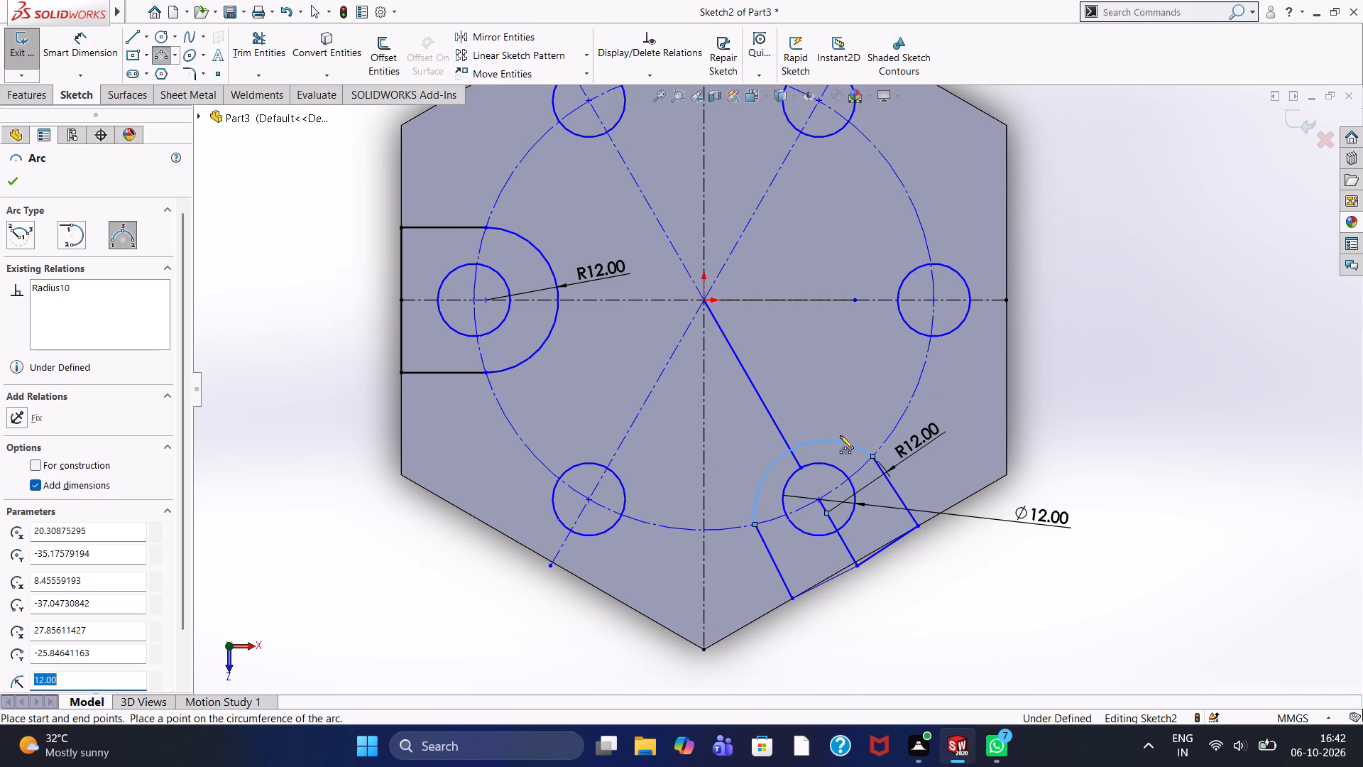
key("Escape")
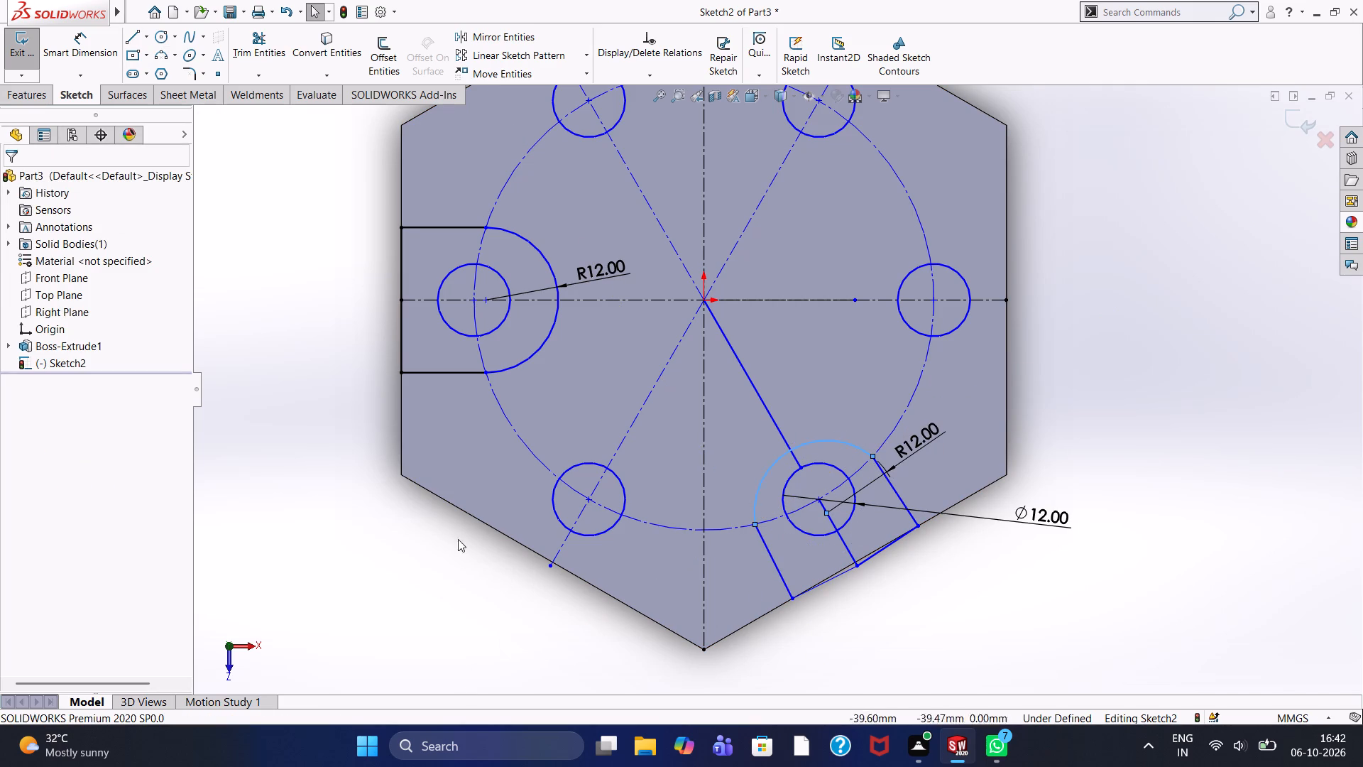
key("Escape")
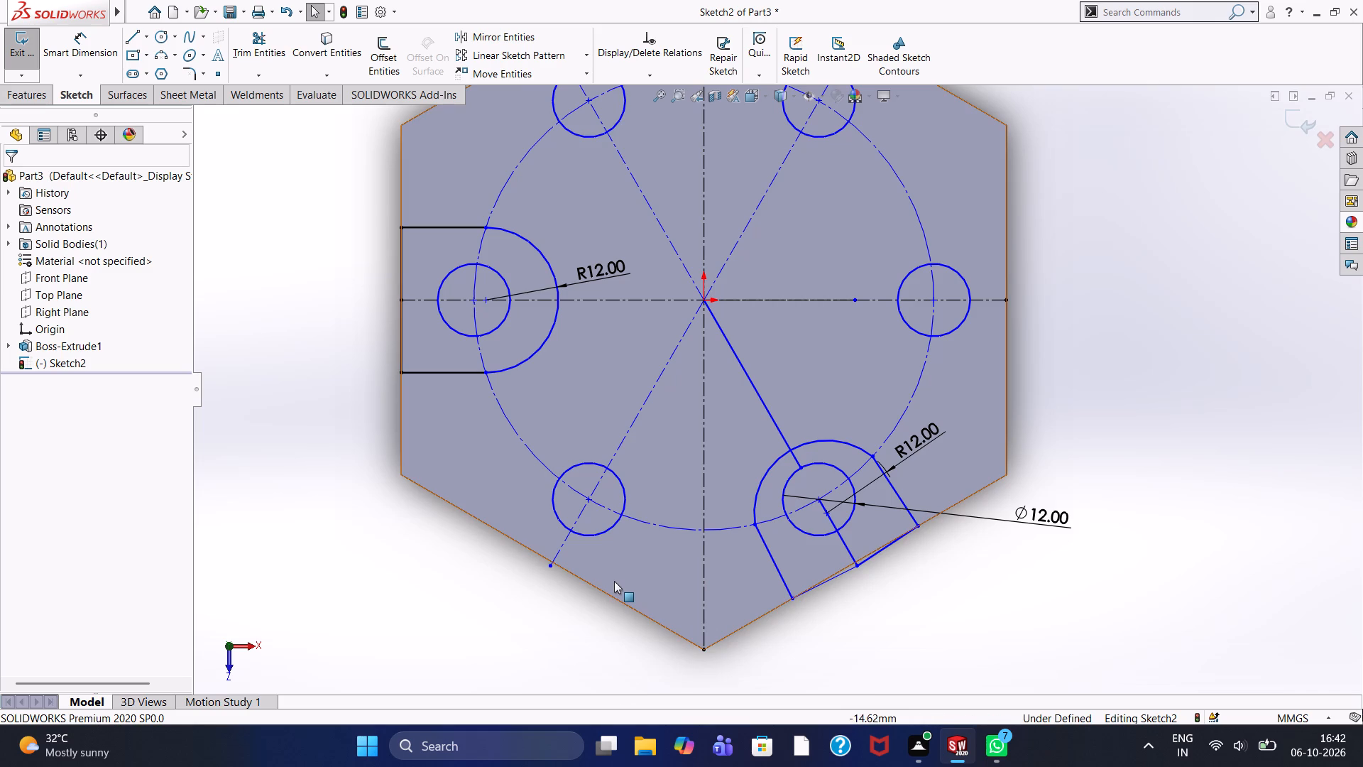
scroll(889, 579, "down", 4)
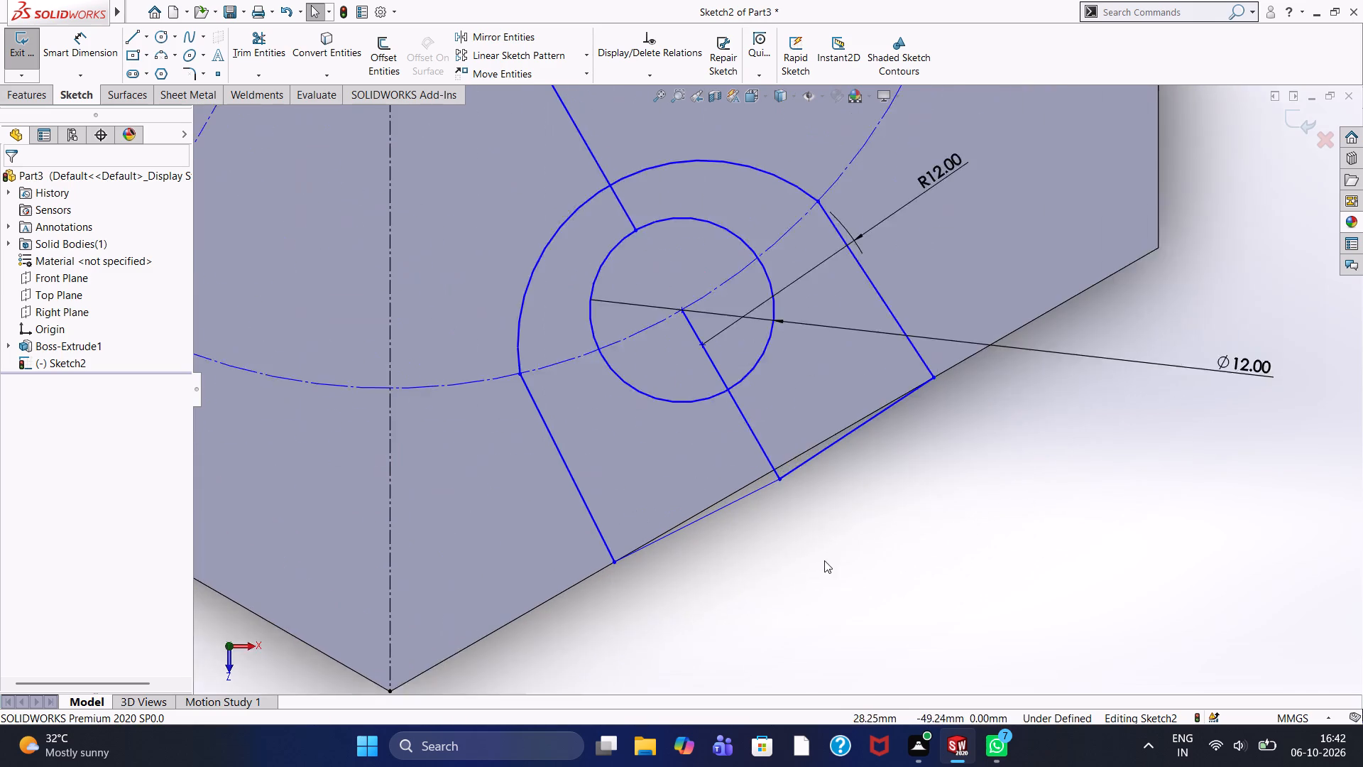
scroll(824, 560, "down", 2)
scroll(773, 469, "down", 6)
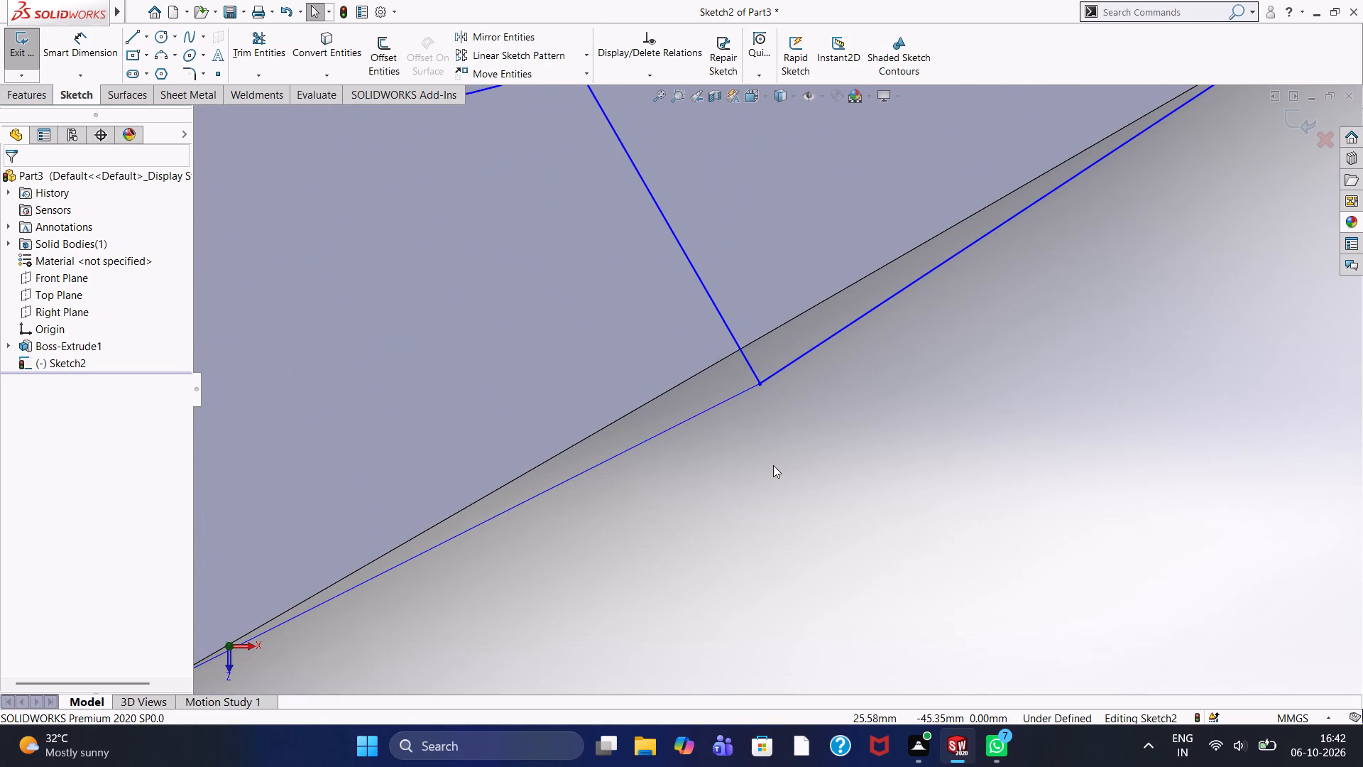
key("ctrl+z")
Examine how the lower-right profile's lines meet the hexagon edge, and compare them with the finished profile on the opposite side.
scroll(752, 406, "up", 3)
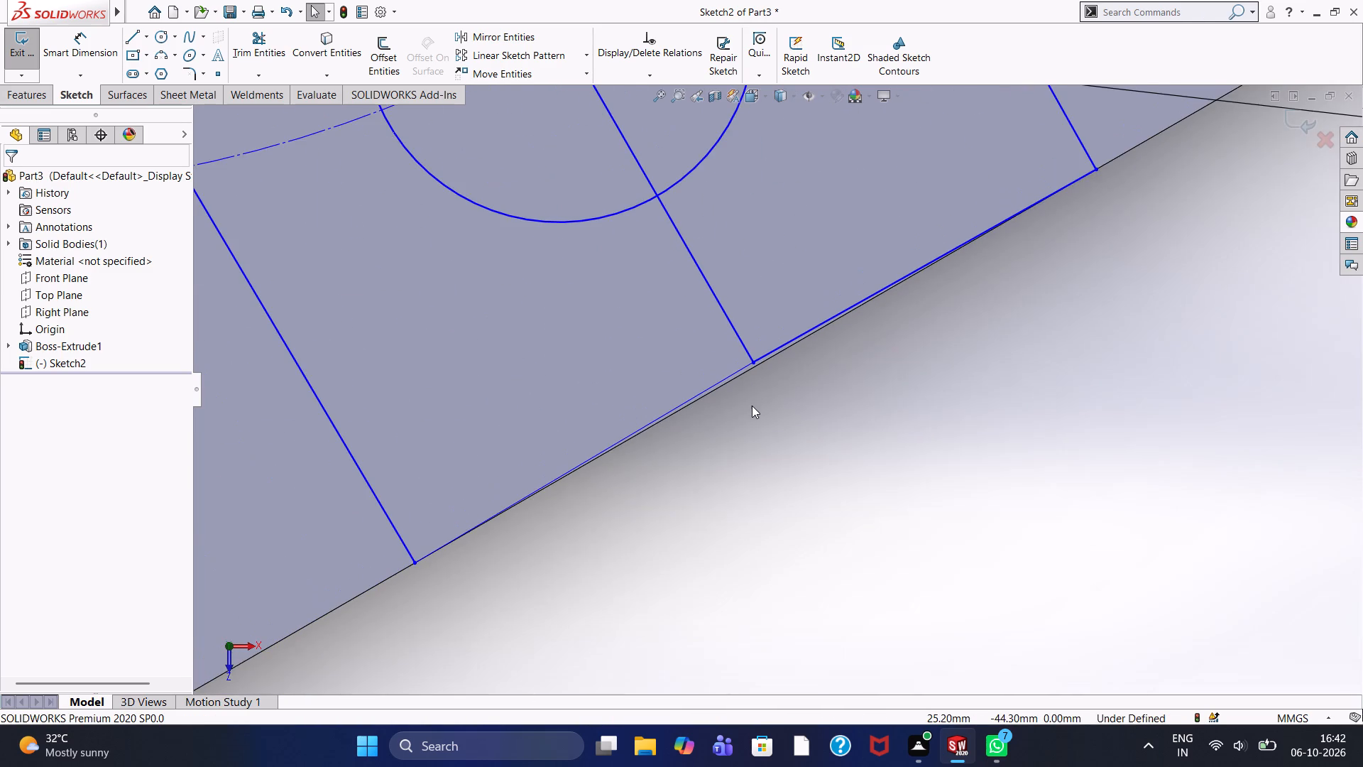
scroll(752, 406, "up", 5)
scroll(23, 135, "up", 2)
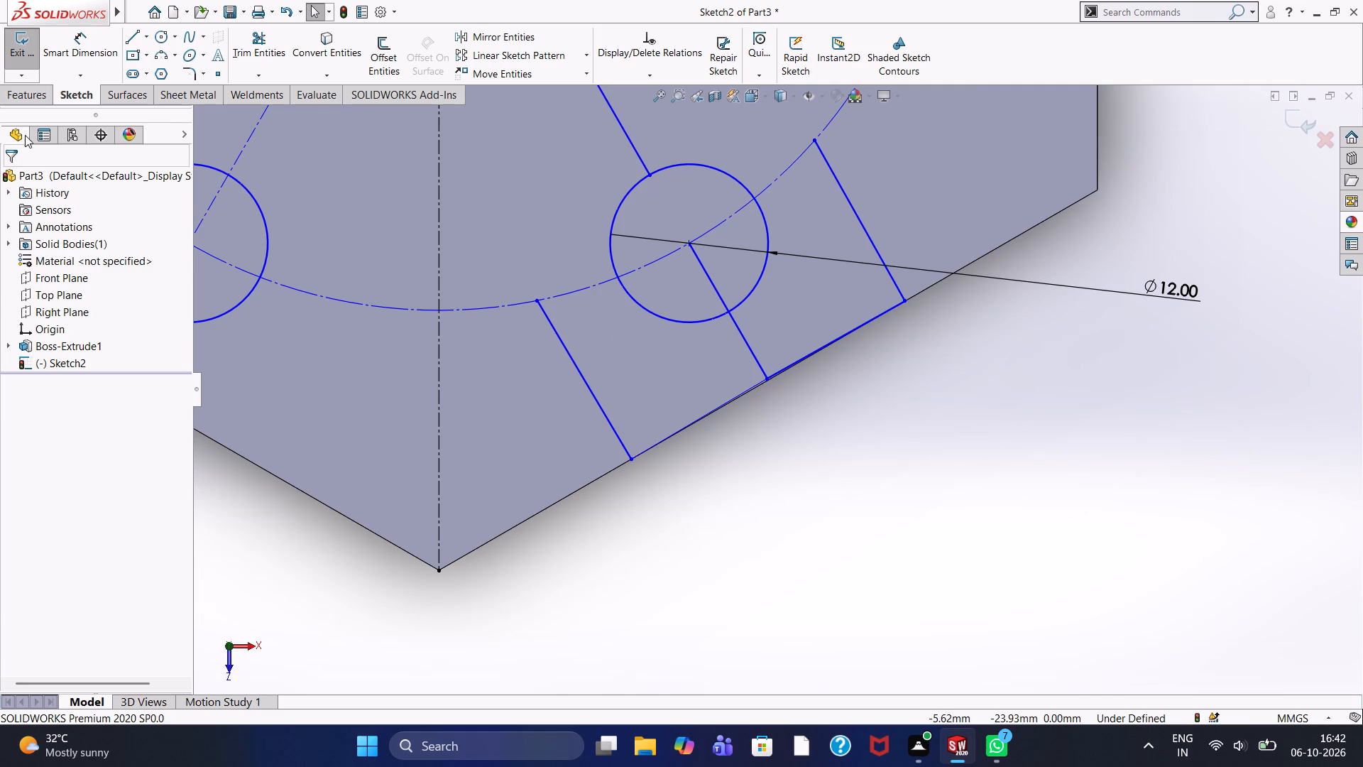
scroll(390, 302, "up", 5)
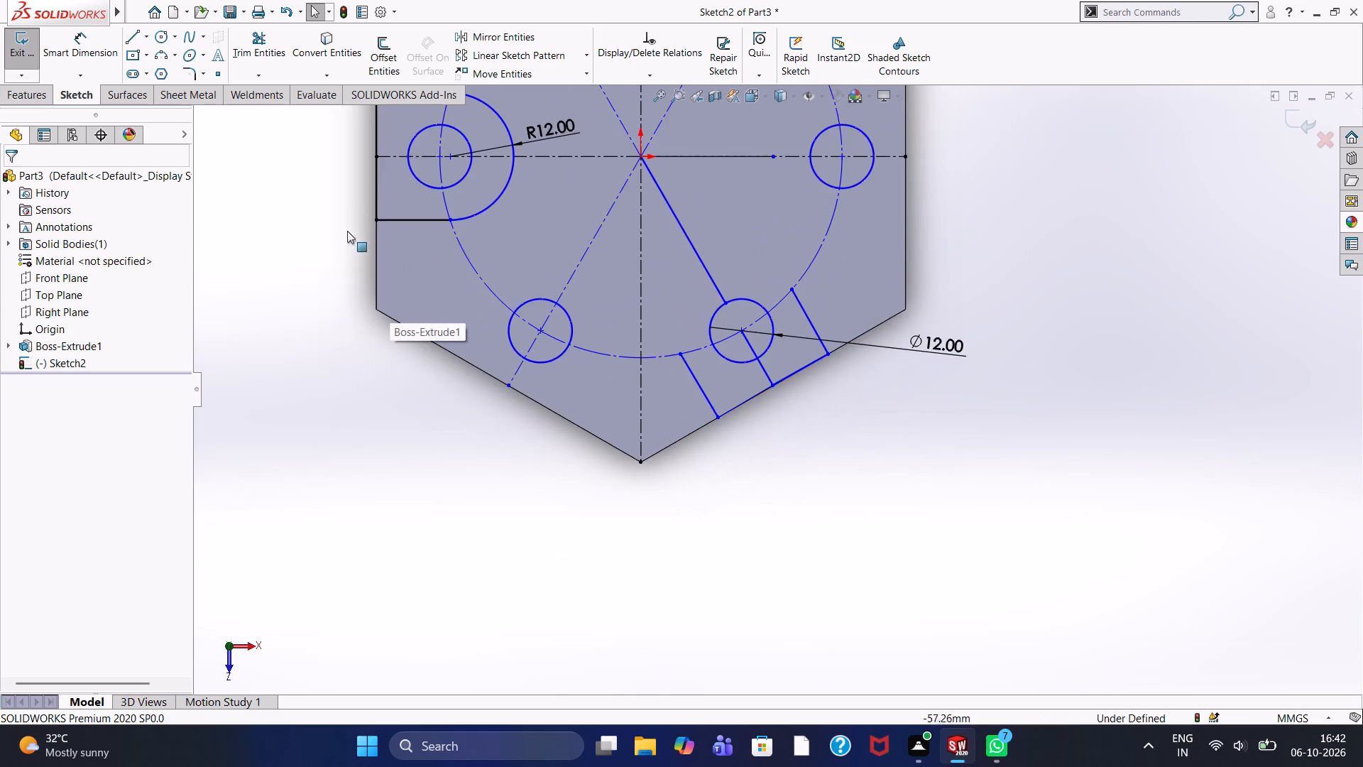
scroll(409, 145, "down", 6)
scroll(544, 342, "down", 17)
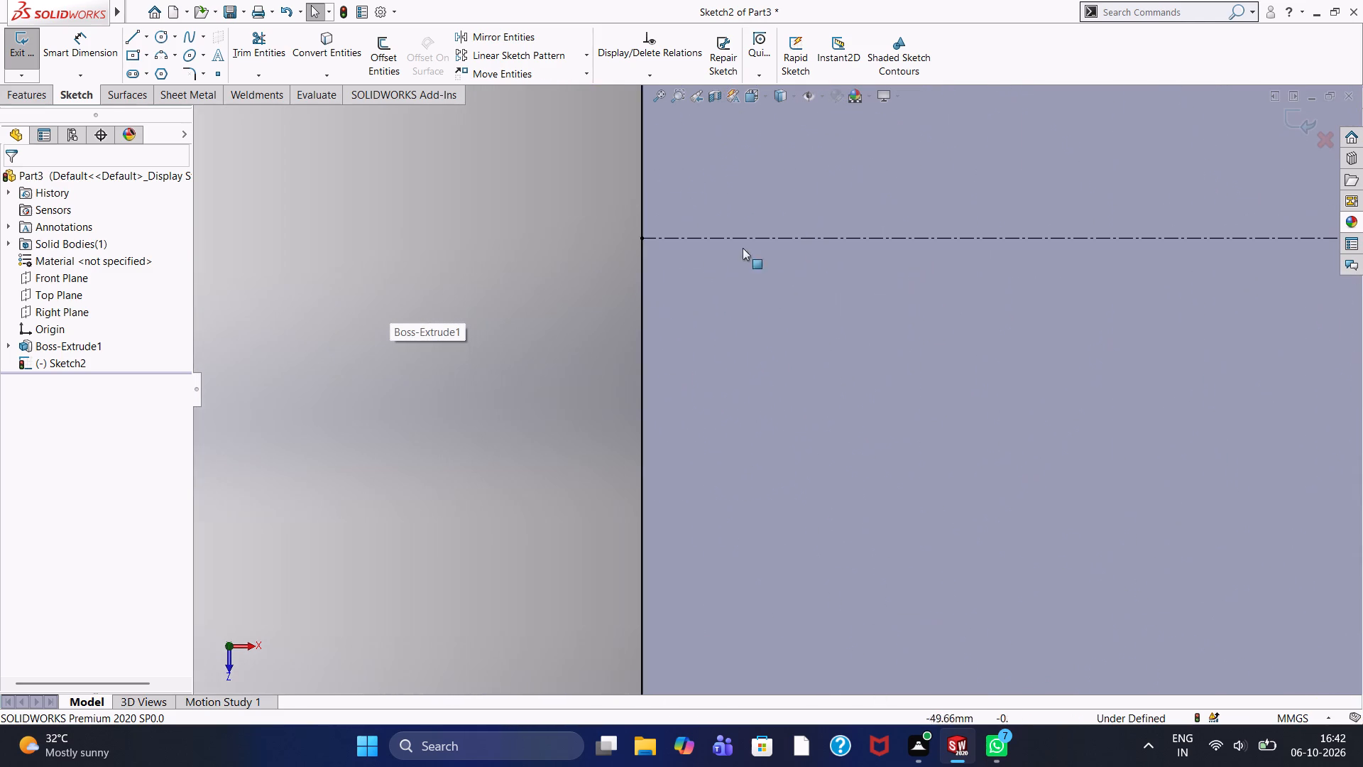
scroll(785, 240, "down", 6)
scroll(672, 263, "up", 20)
scroll(672, 263, "up", 8)
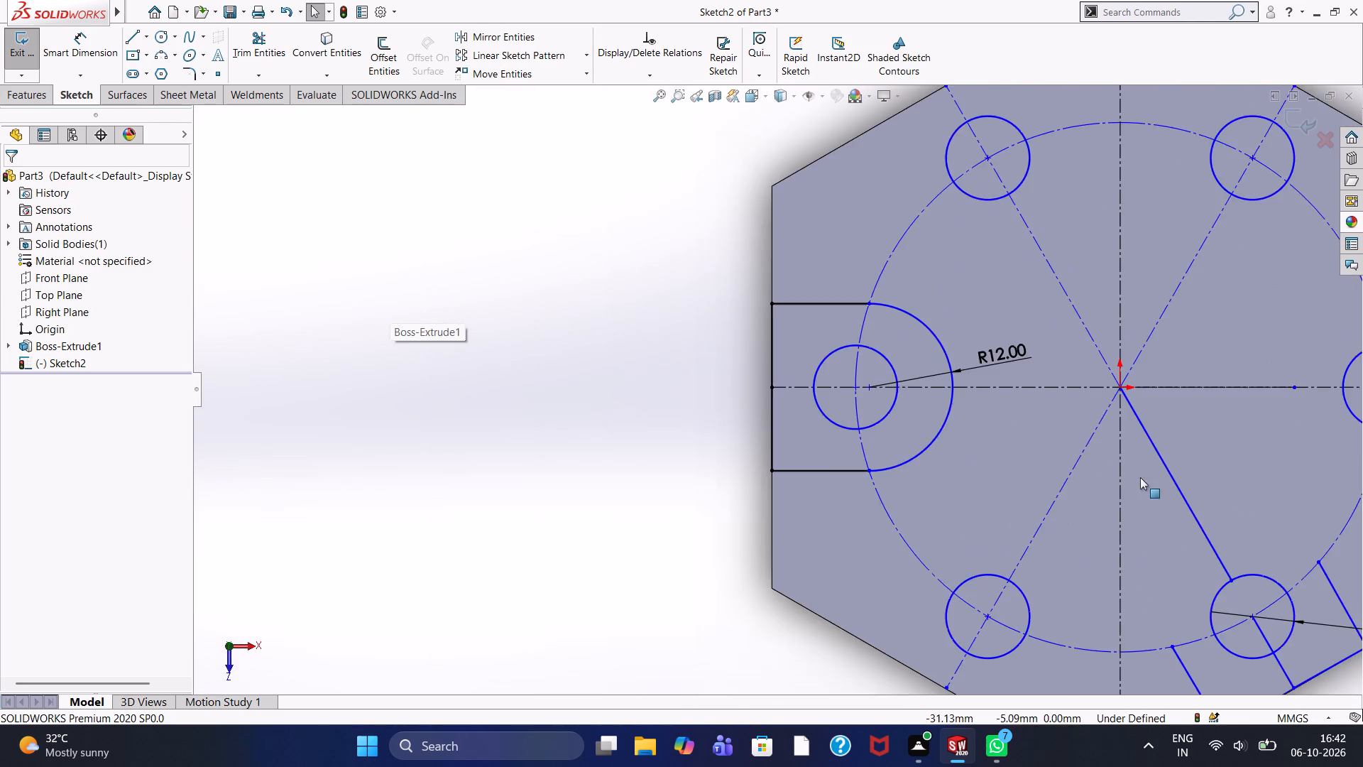
scroll(1155, 606, "up", 3)
scroll(1186, 565, "down", 4)
scroll(963, 518, "down", 3)
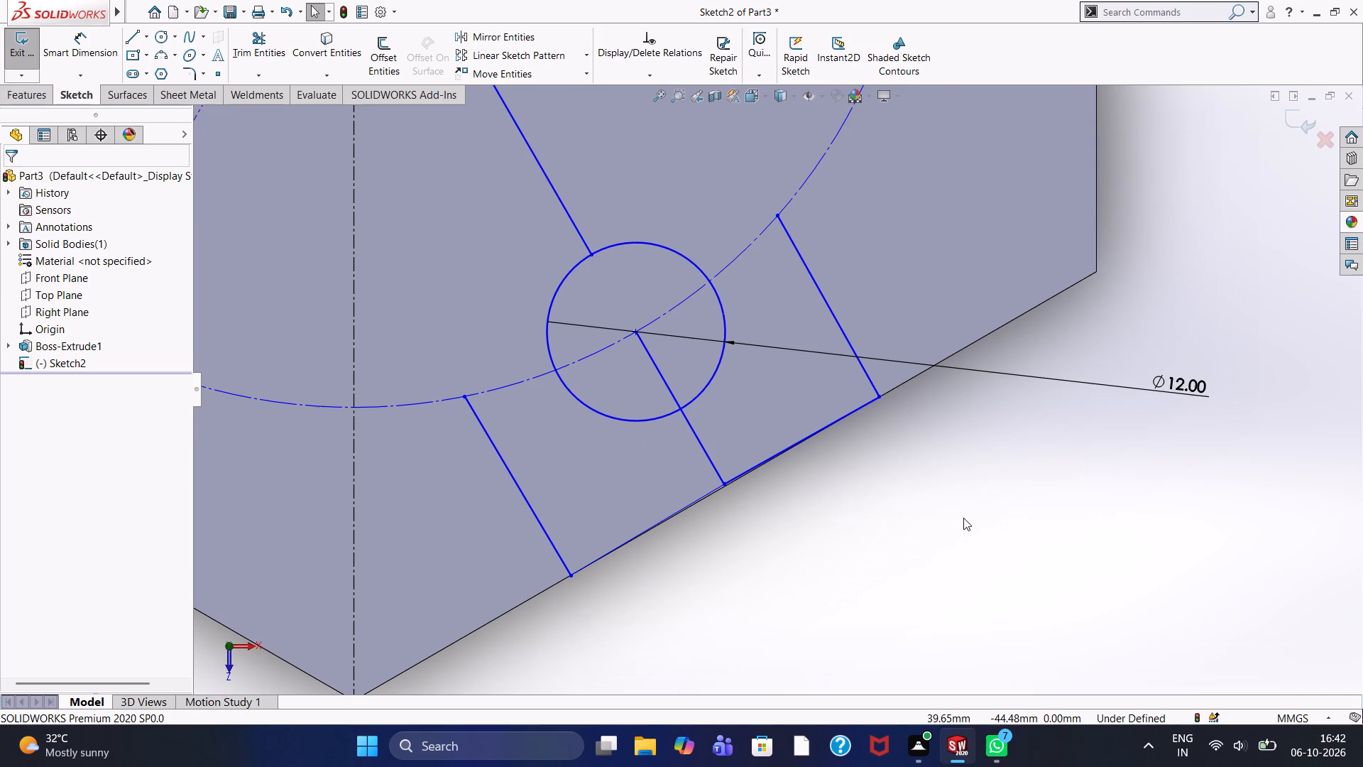
Undo the mirrored lines and the 14 mm inward line around the lower-right circle.
key("ctrl+z")
key("ctrl+z")
key("ctrl+z")
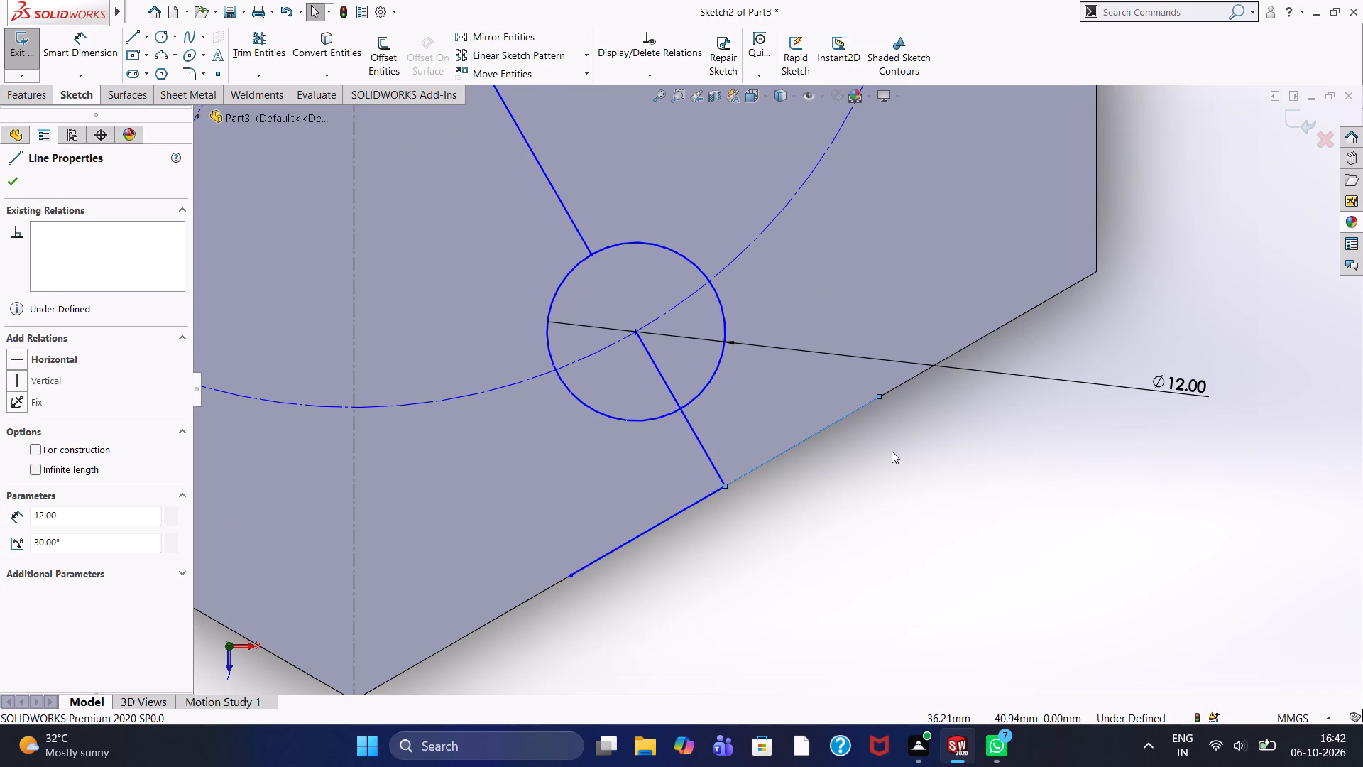
scroll(640, 543, "down", 6)
left_click(642, 543)
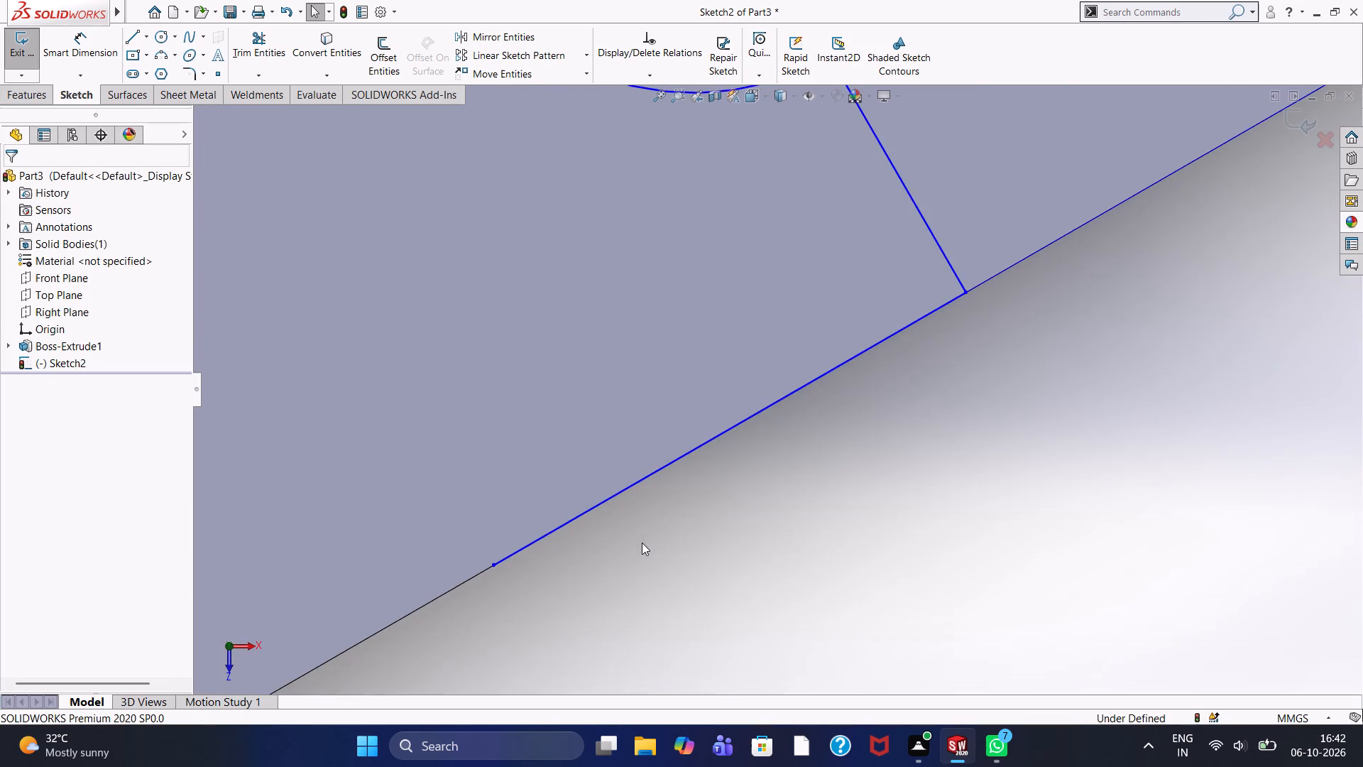
scroll(642, 543, "up", 9)
scroll(642, 542, "down", 2)
scroll(642, 542, "up", 2)
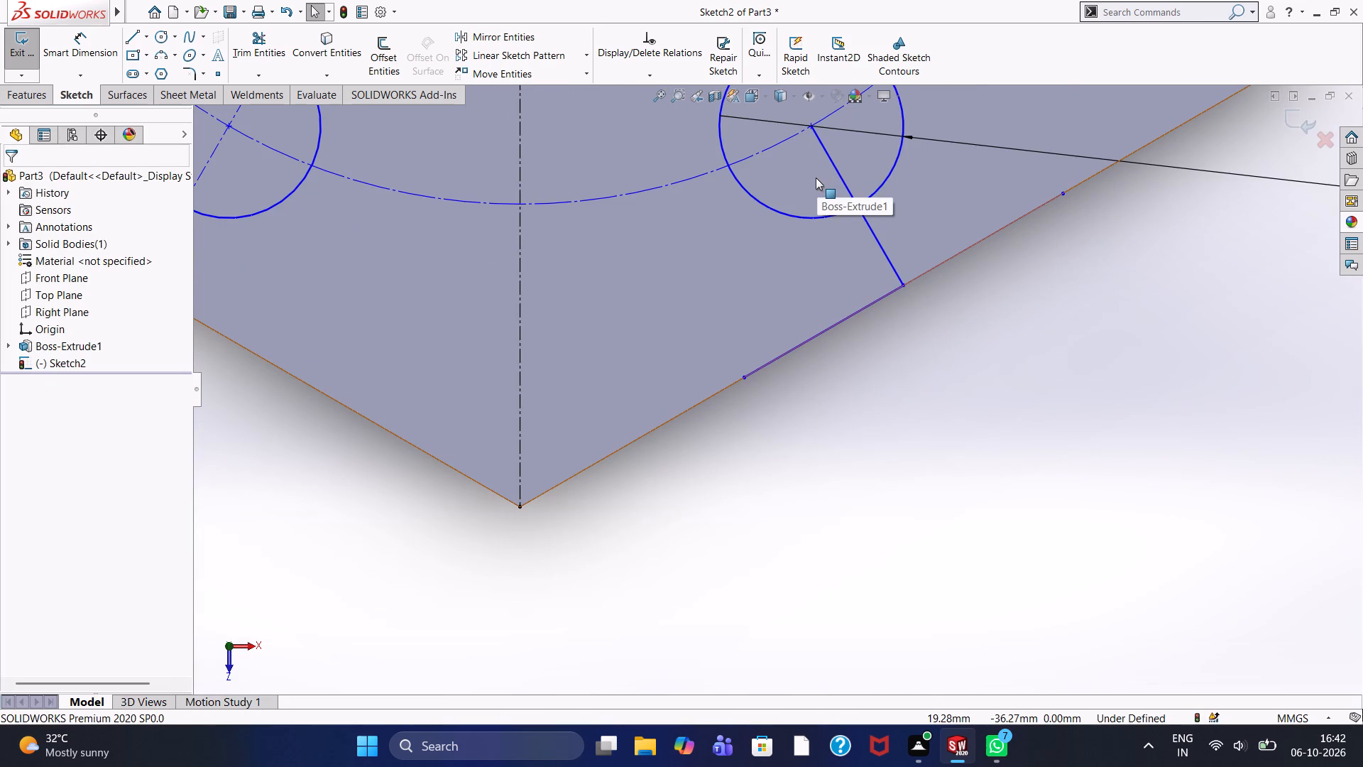
scroll(816, 178, "up", 2)
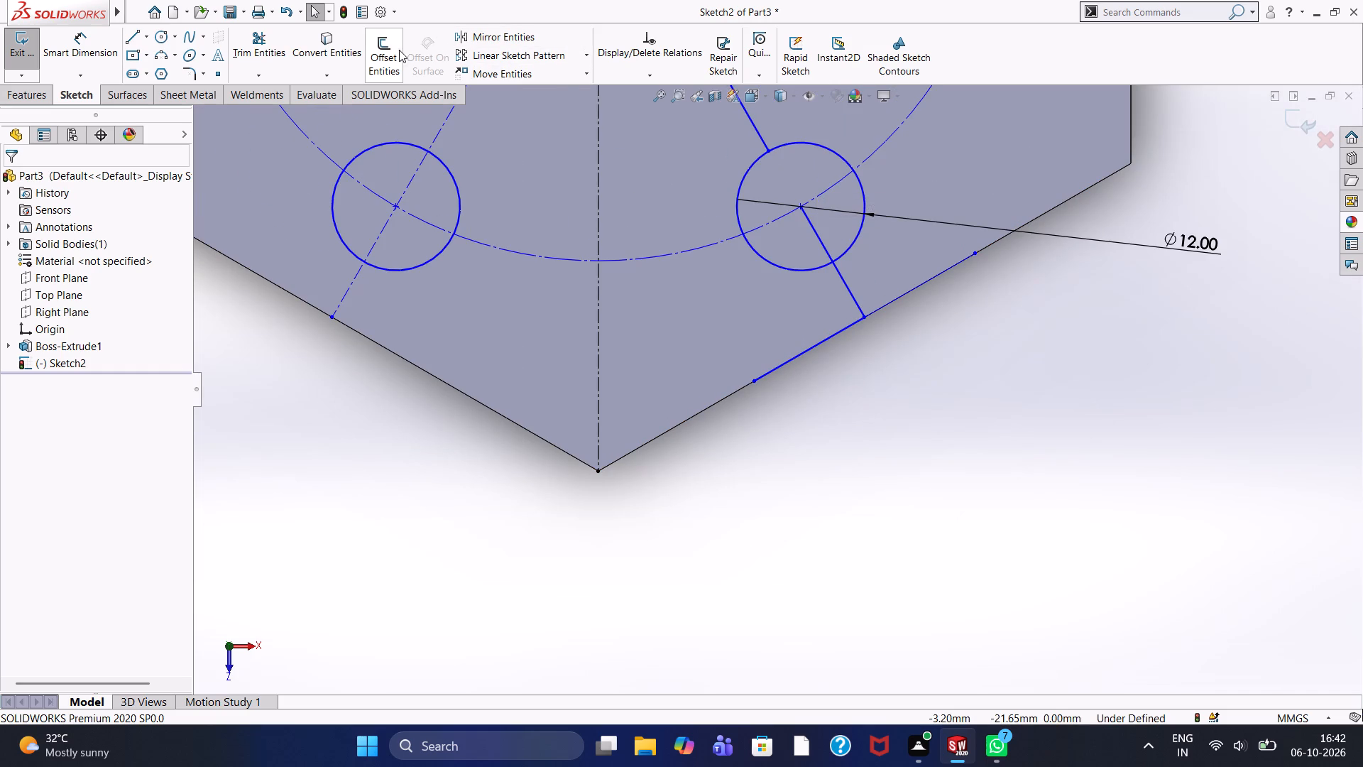
Offset the short radial line at the lower-right circle 12 mm toward the bottom vertex, in one direction only, and delete the offset dimension.
left_click(386, 48)
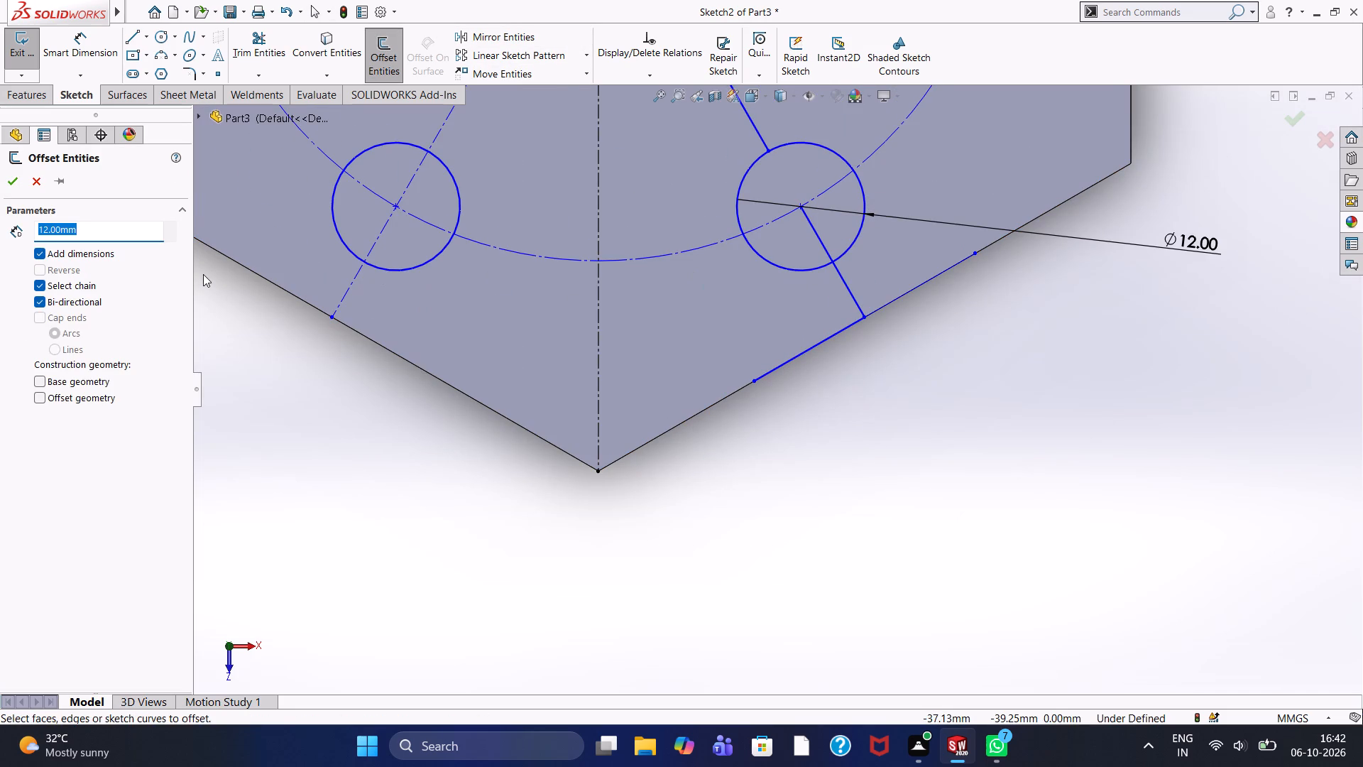
left_click(85, 304)
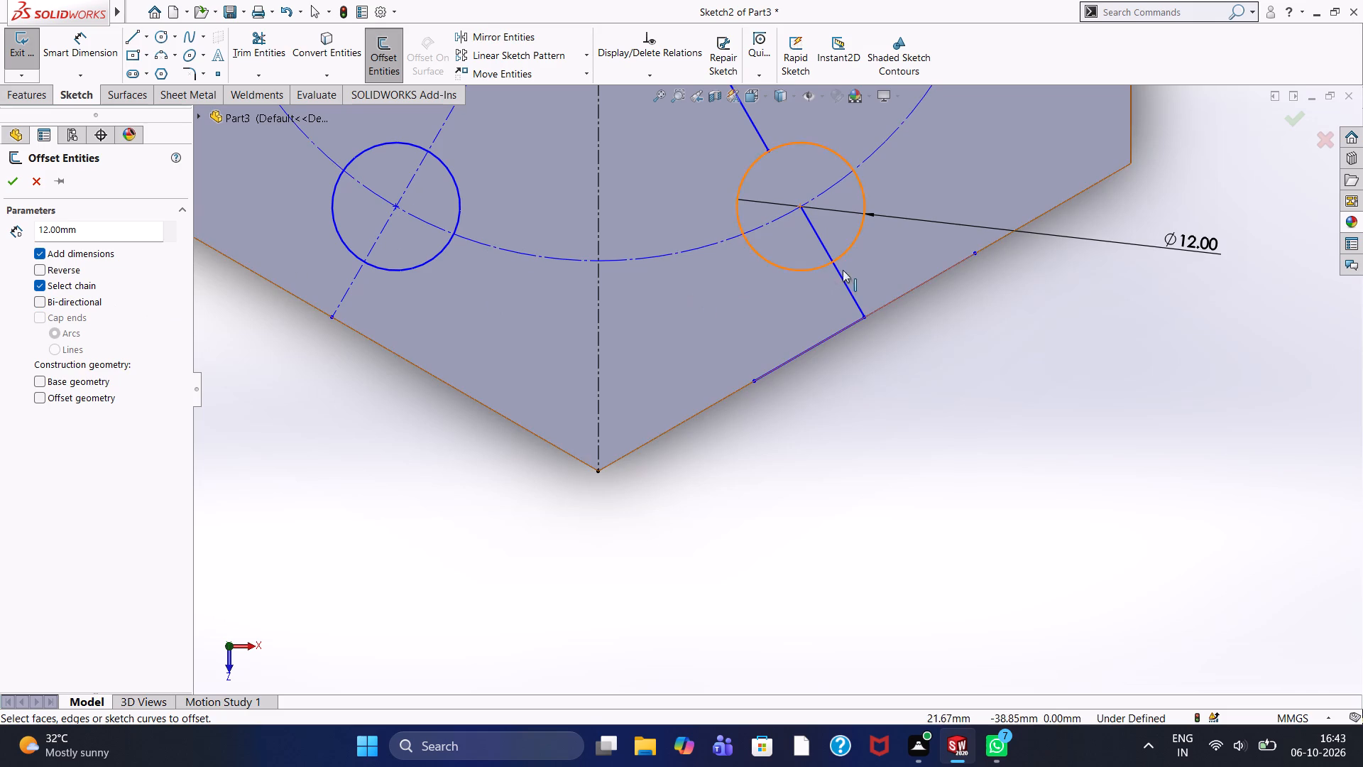
left_click(843, 280)
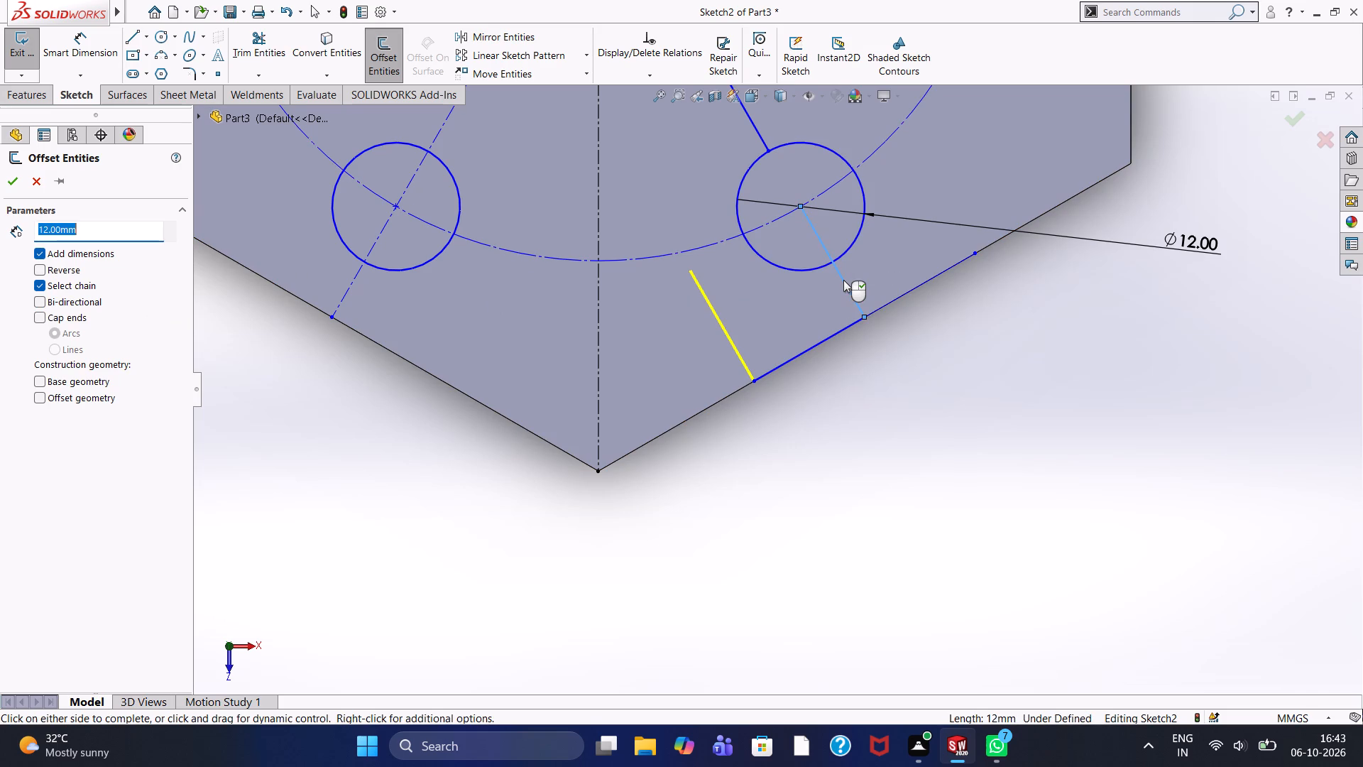
left_click(9, 177)
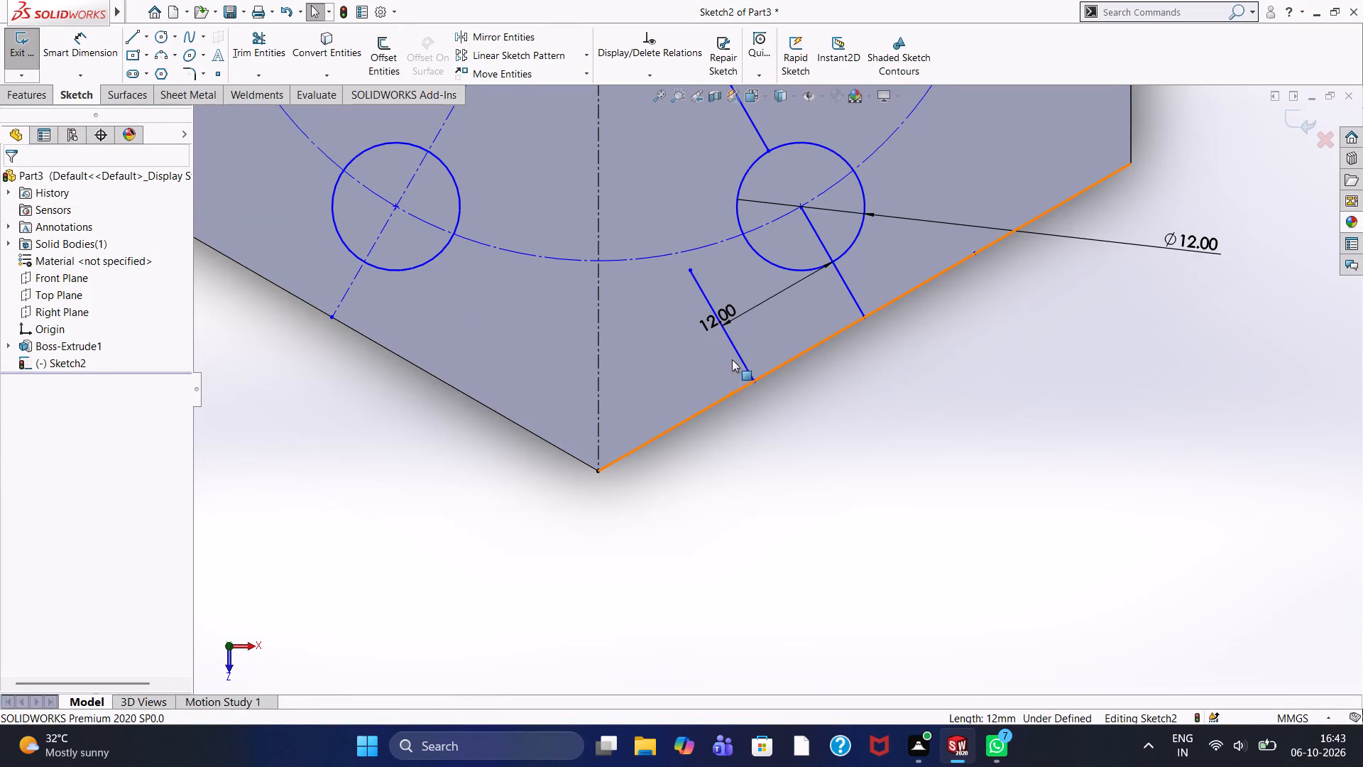
left_click(751, 308)
key("Delete")
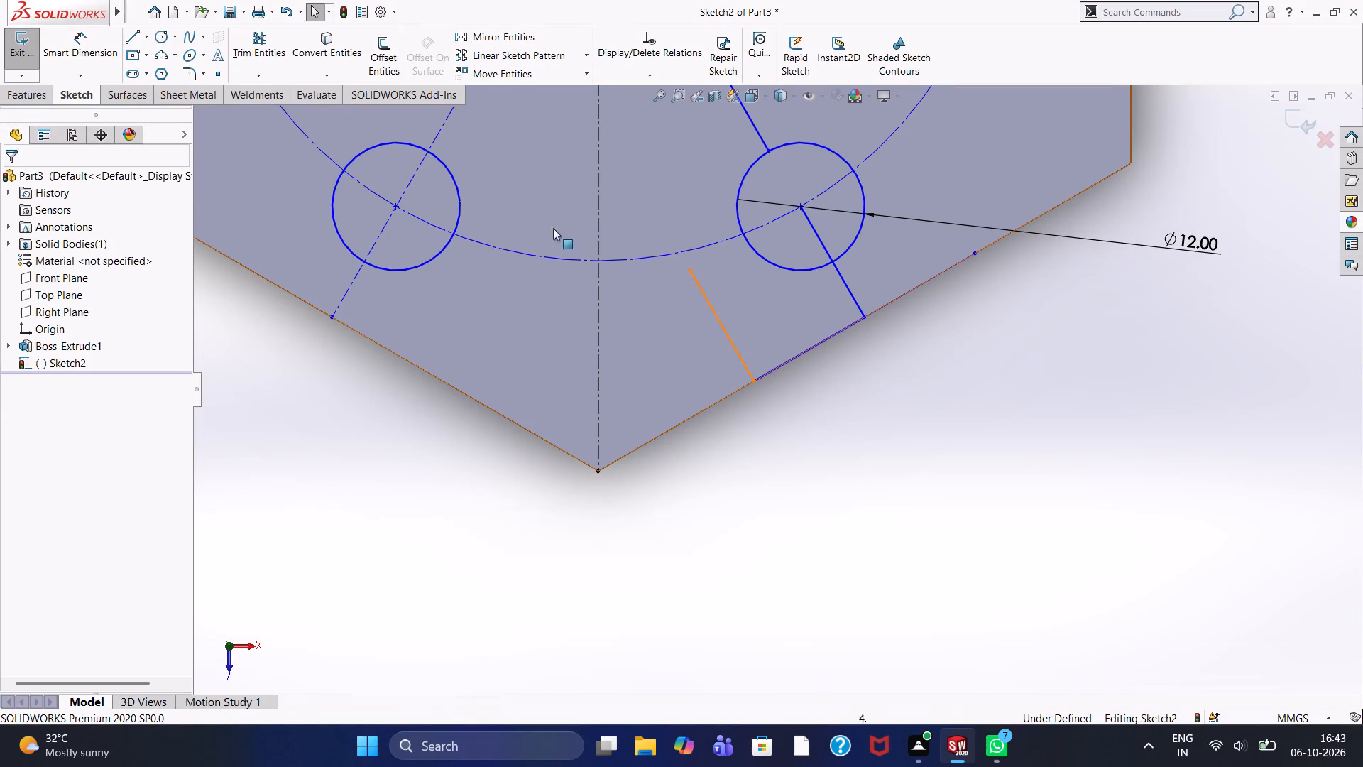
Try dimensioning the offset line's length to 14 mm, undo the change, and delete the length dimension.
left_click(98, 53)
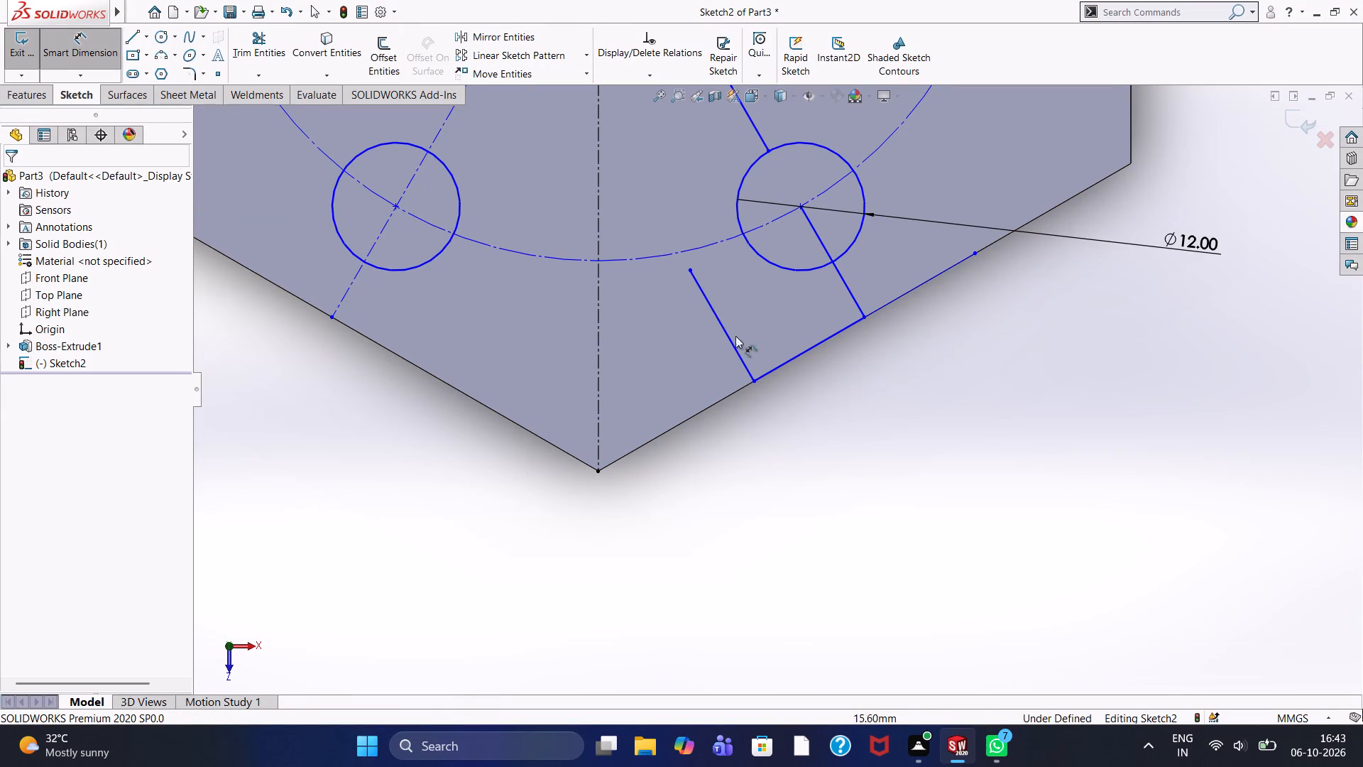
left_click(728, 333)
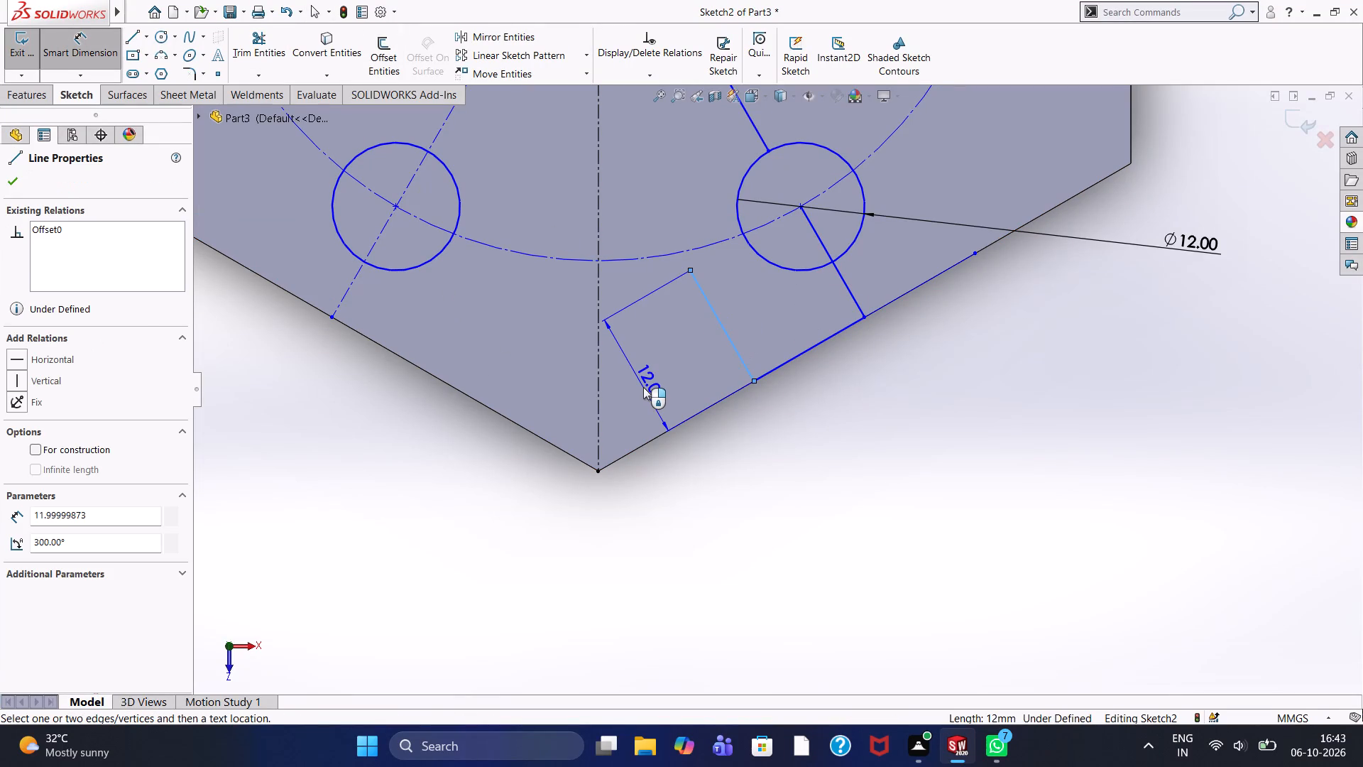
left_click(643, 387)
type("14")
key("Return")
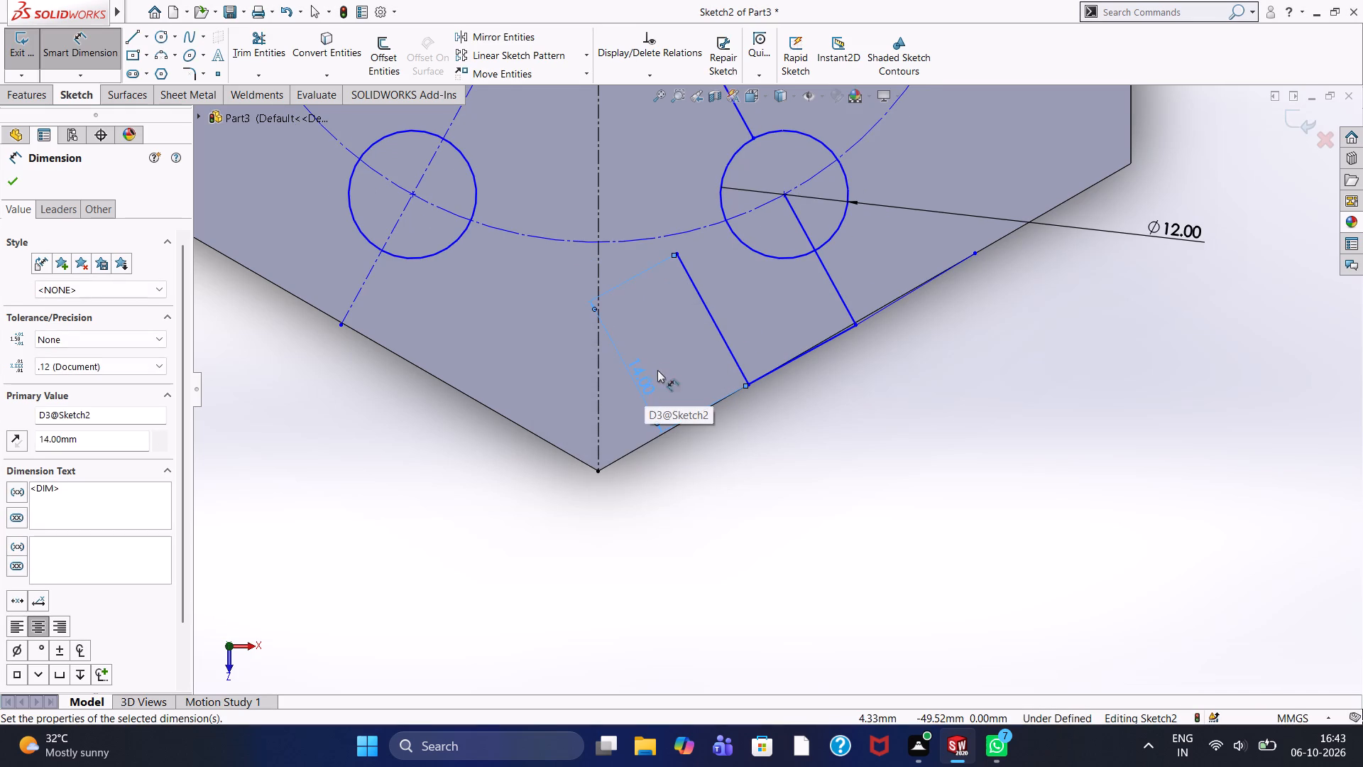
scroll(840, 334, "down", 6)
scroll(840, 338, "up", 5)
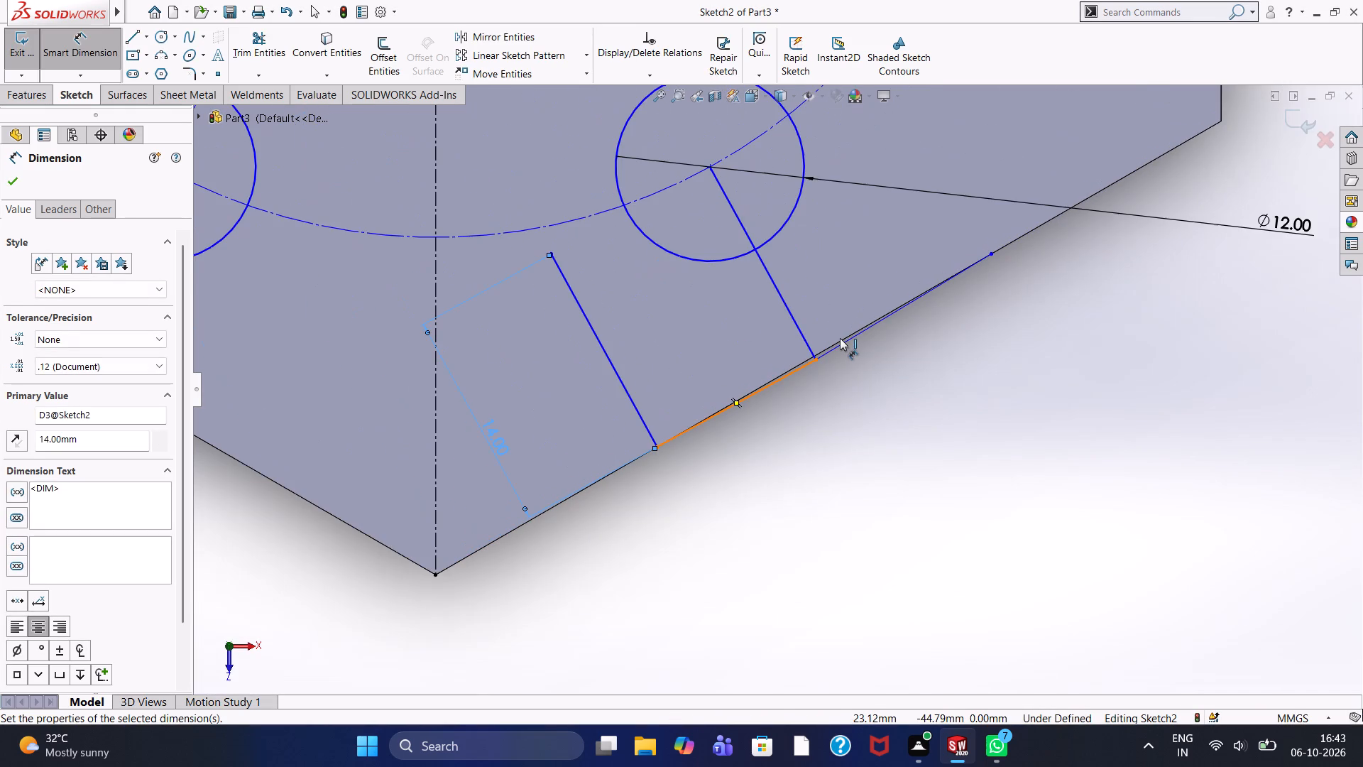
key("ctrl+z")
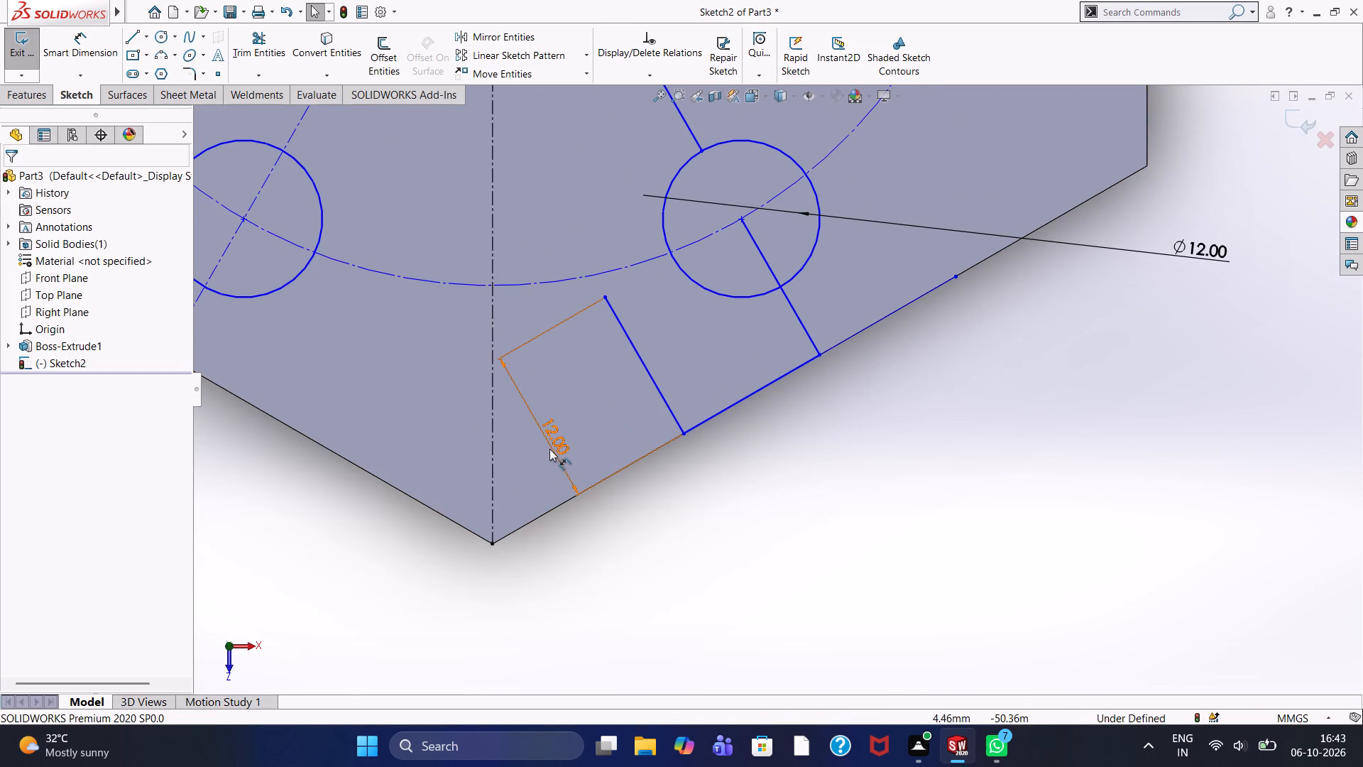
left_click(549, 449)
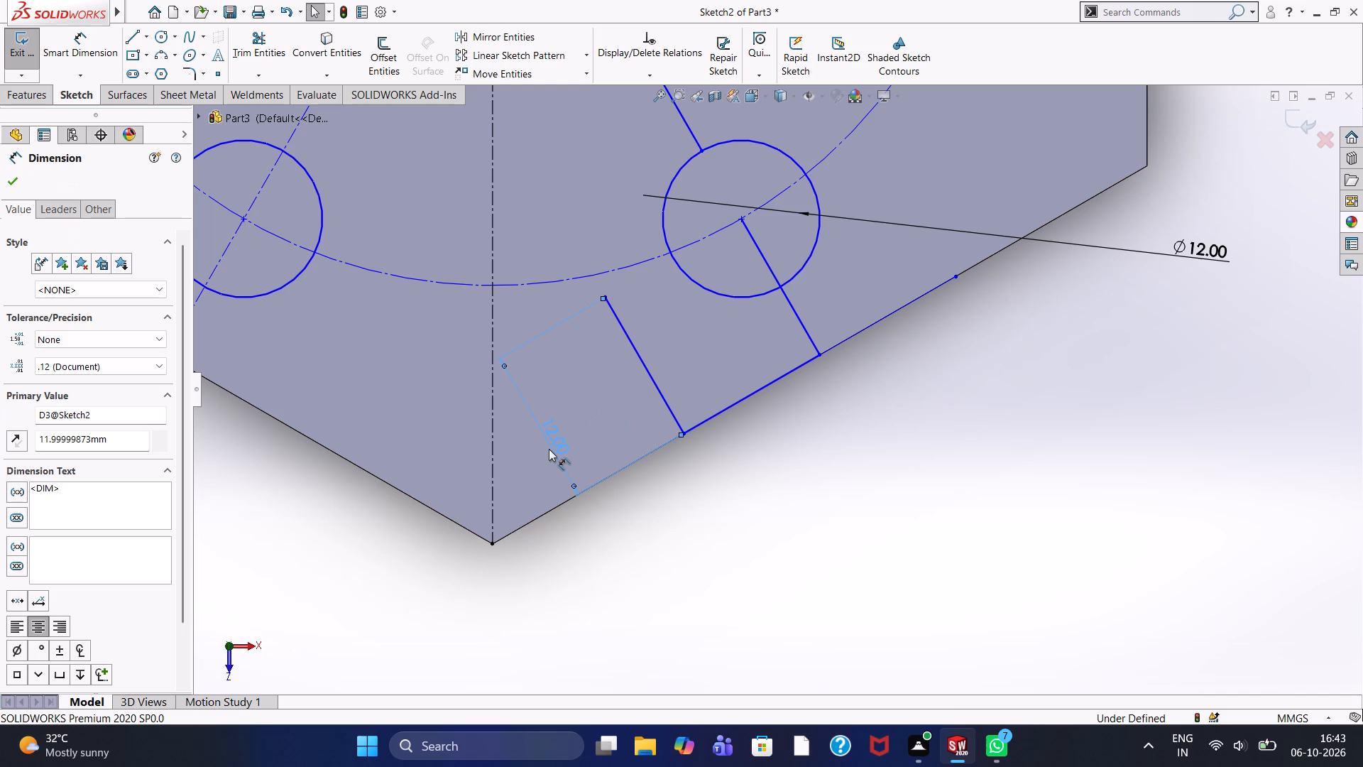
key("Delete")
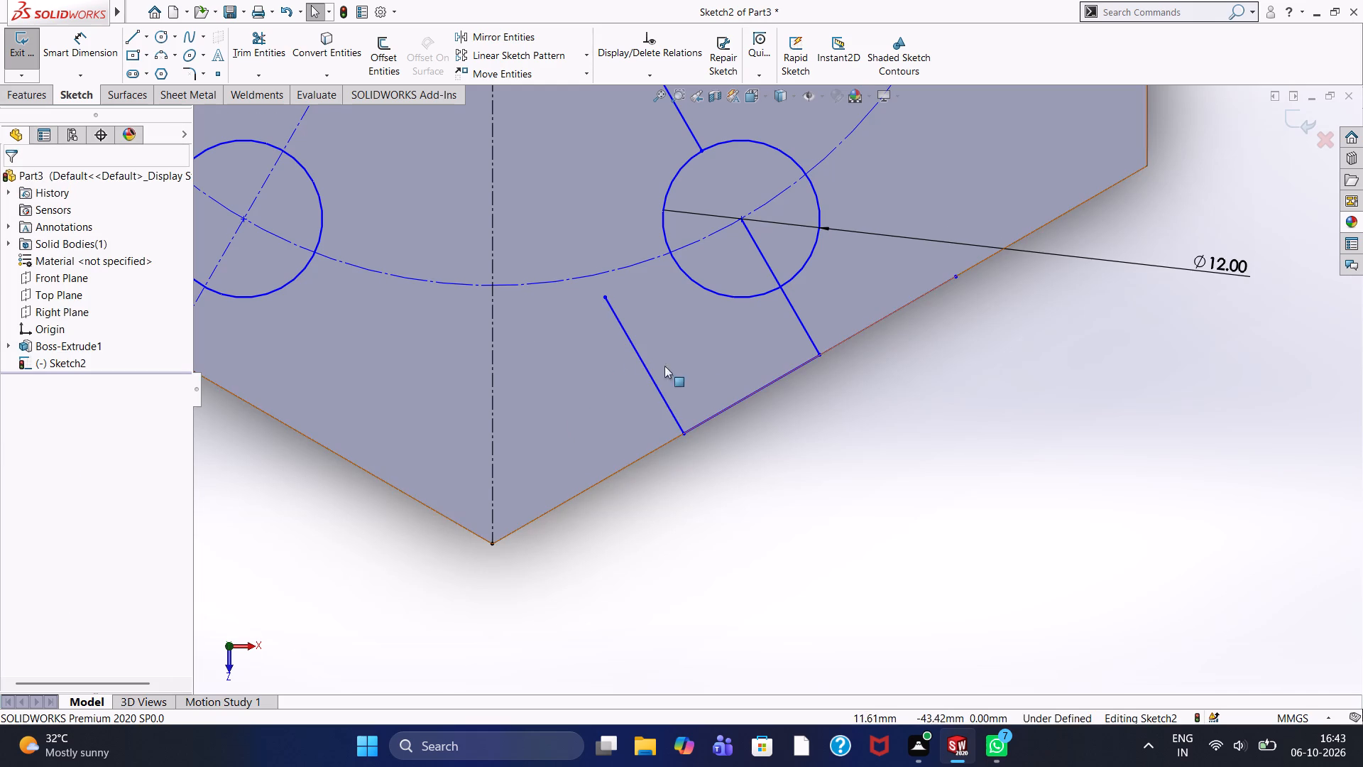
Extend the offset line inward with a collinear 2 mm line from its inner end.
scroll(708, 361, "down", 2)
scroll(713, 349, "up", 3)
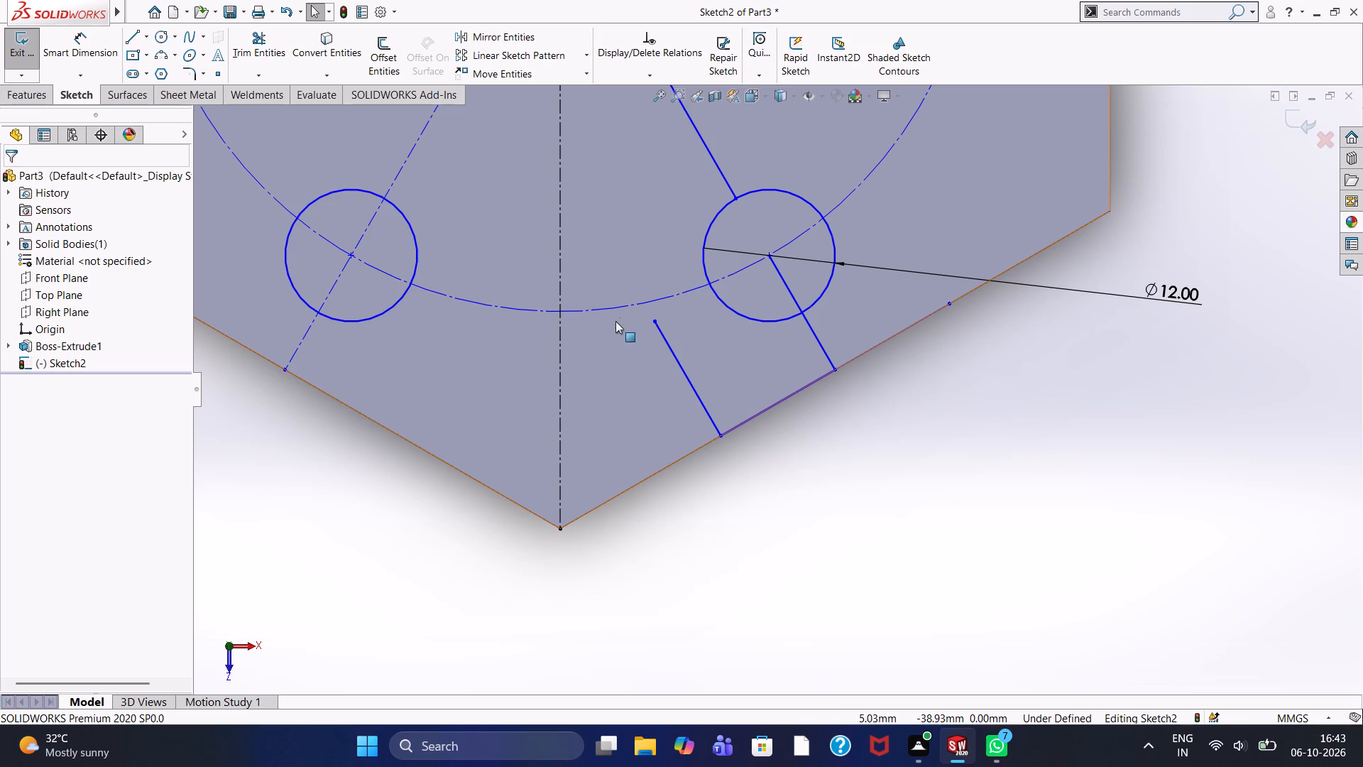
left_click(133, 46)
left_click(132, 38)
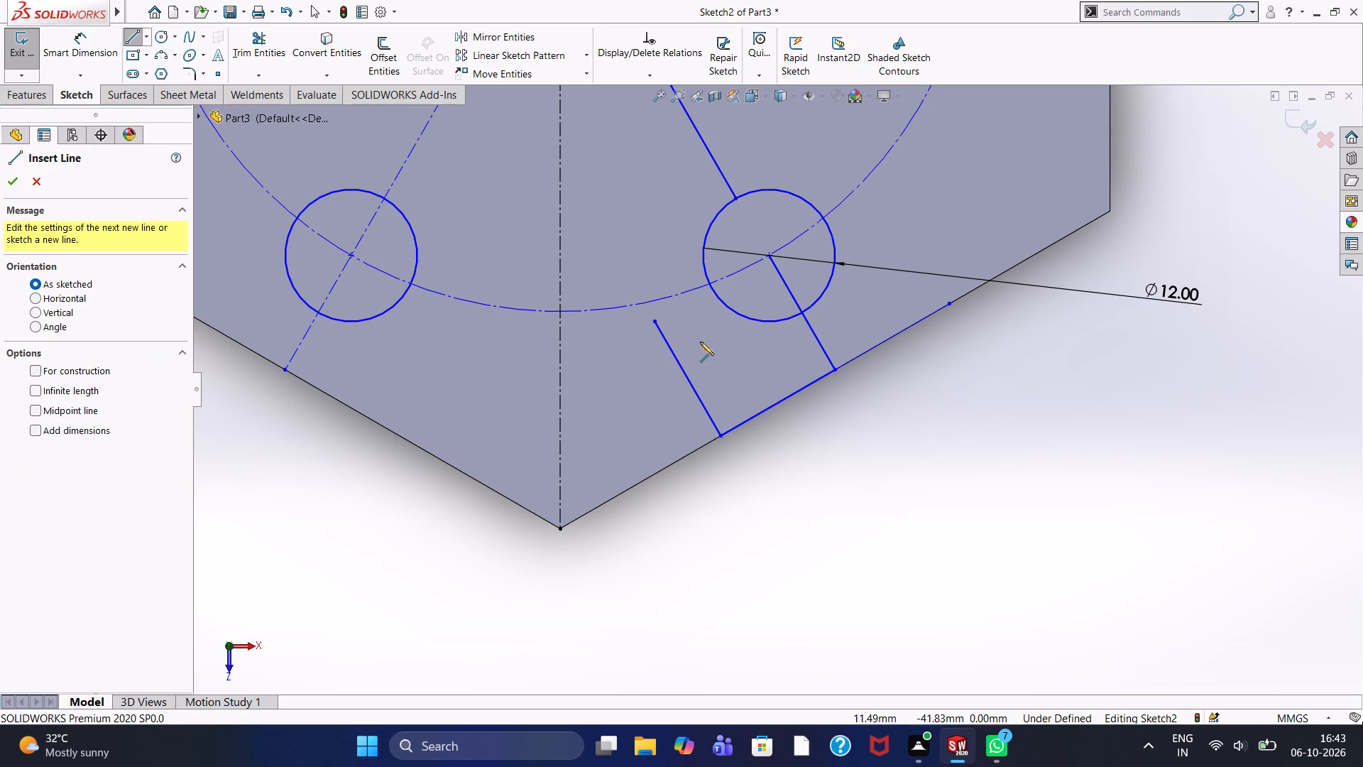
left_click(655, 321)
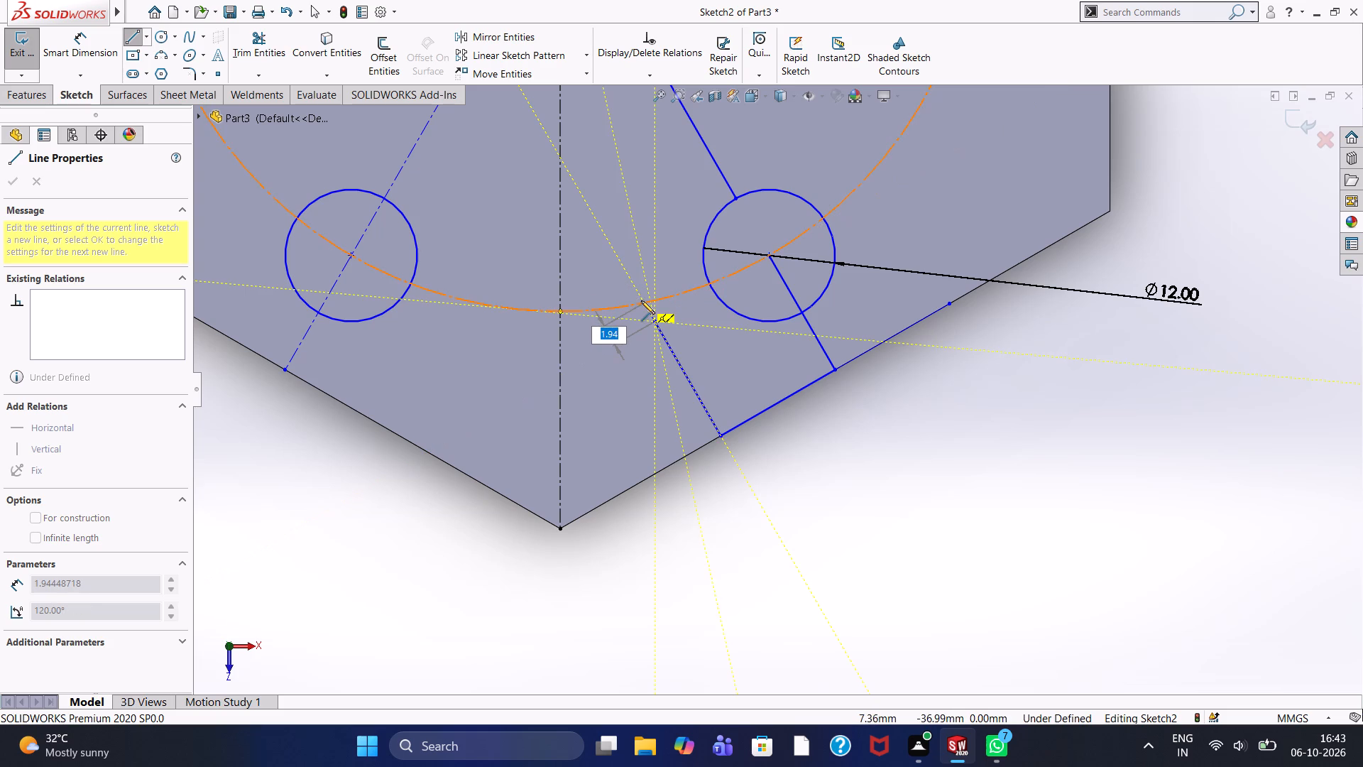
key("2")
key("Return")
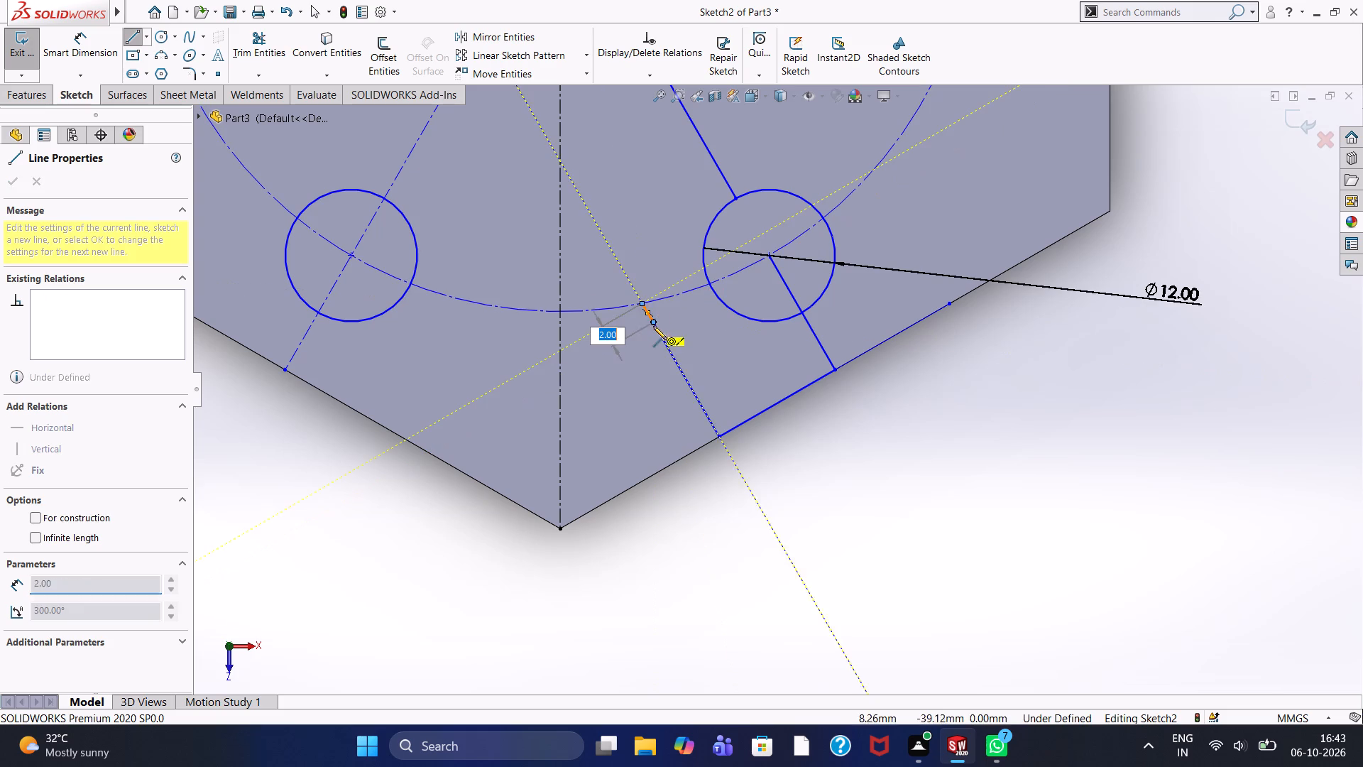
key("Escape")
key("Escape")
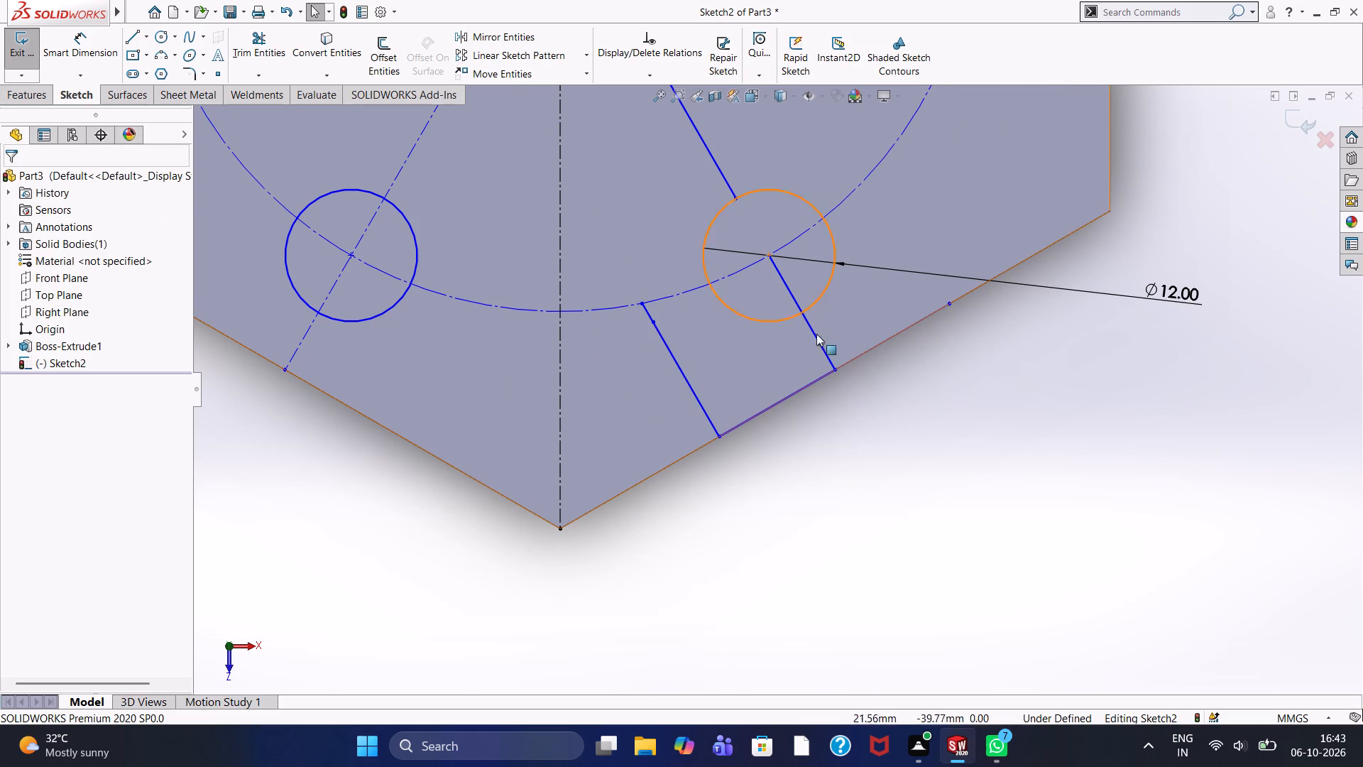
Delete the 12 mm line on the lower-right hexagon edge, on the side of the short radial line away from the bottom vertex.
left_click(918, 322)
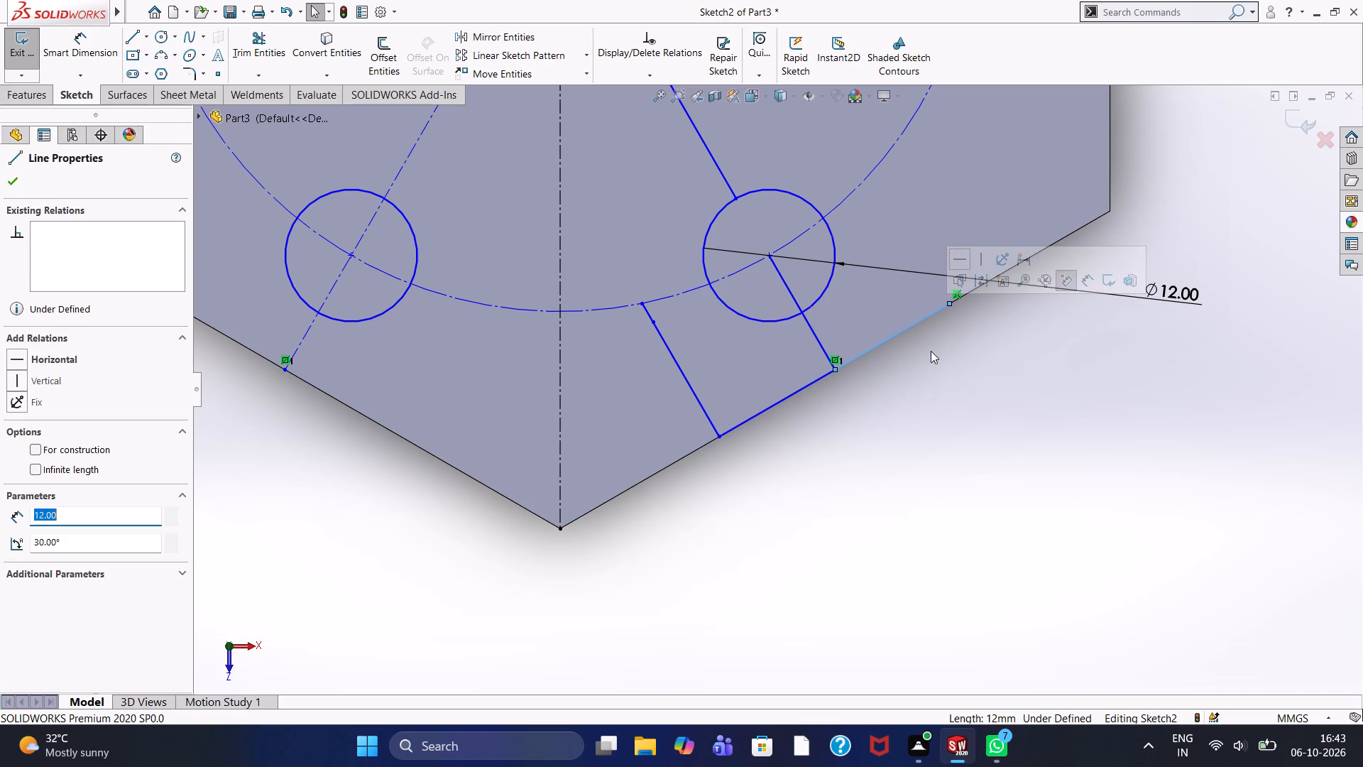
key("Delete")
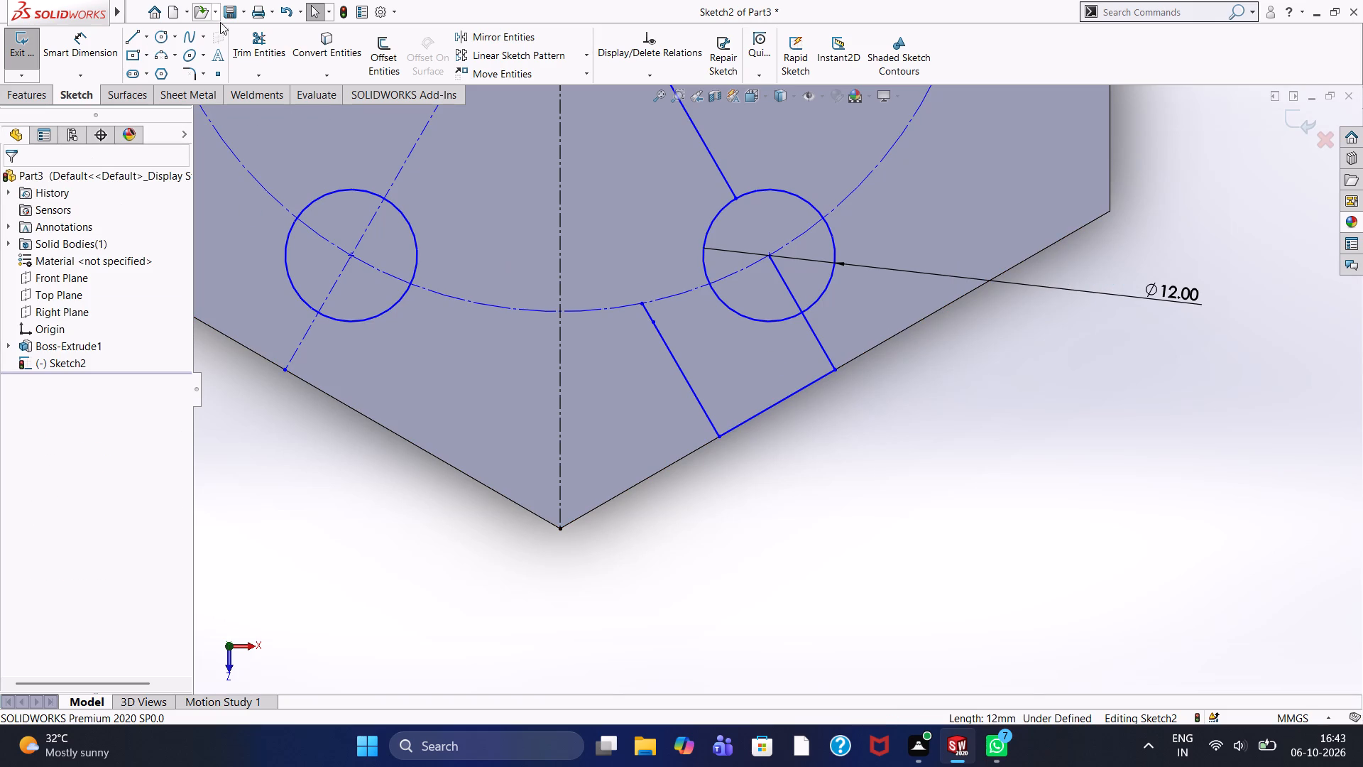
Mirror the 2 mm line, the 12 mm offset line and the 12 mm edge line about the short radial line.
left_click(522, 40)
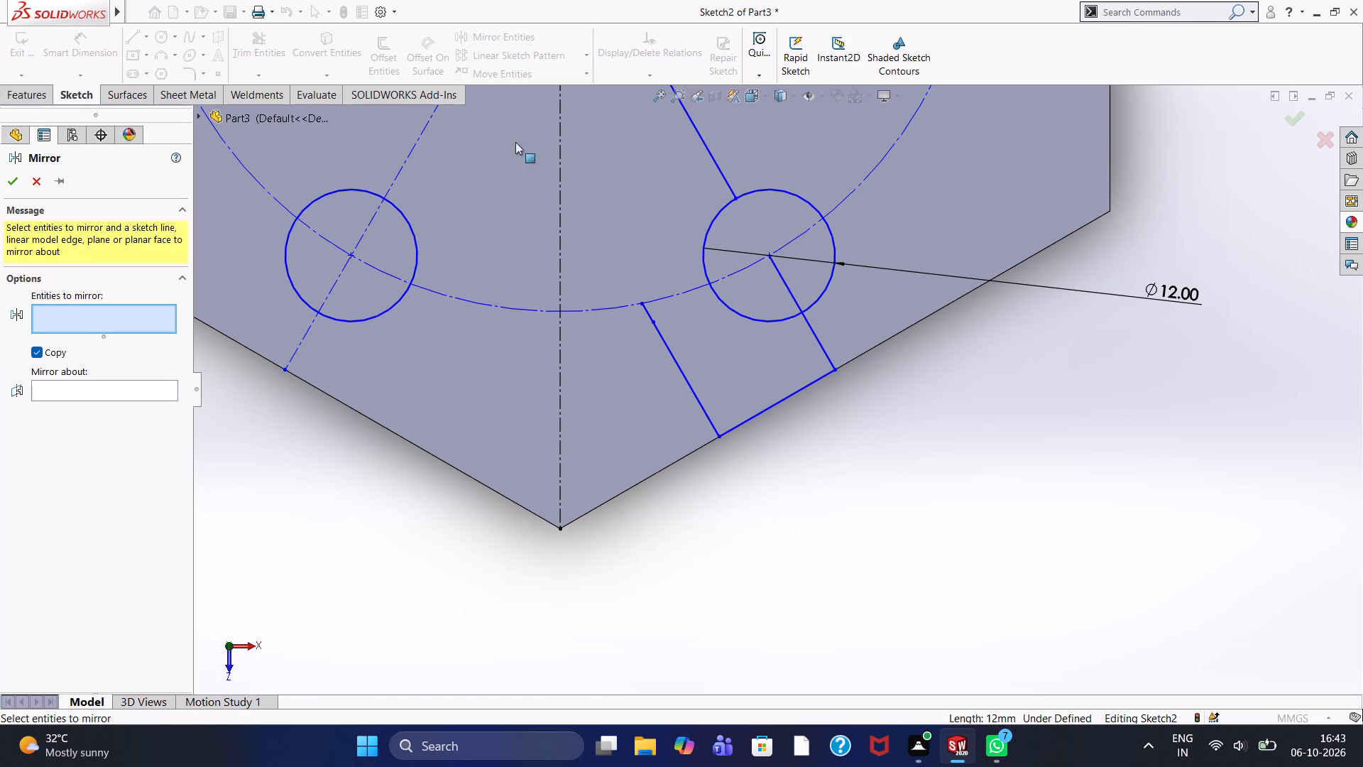
left_click(650, 313)
left_click(674, 354)
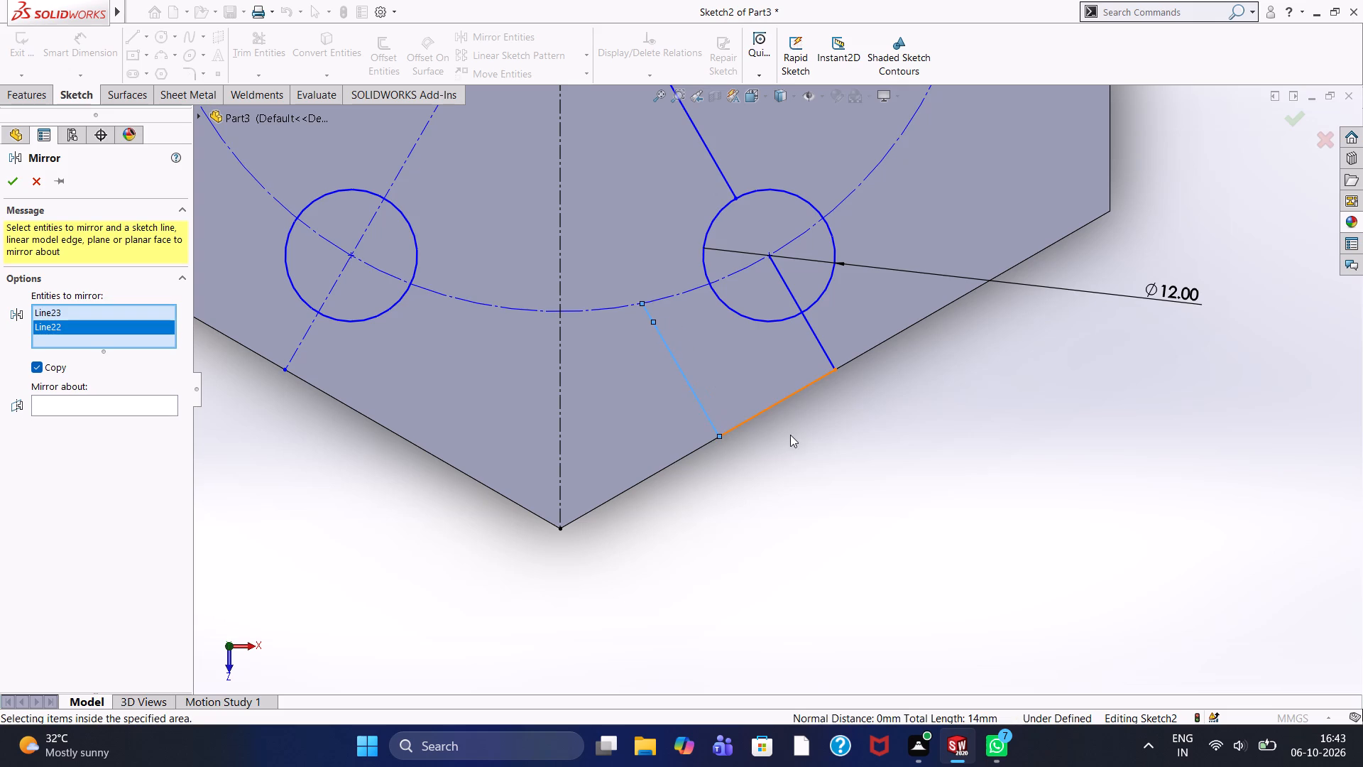
left_click(782, 396)
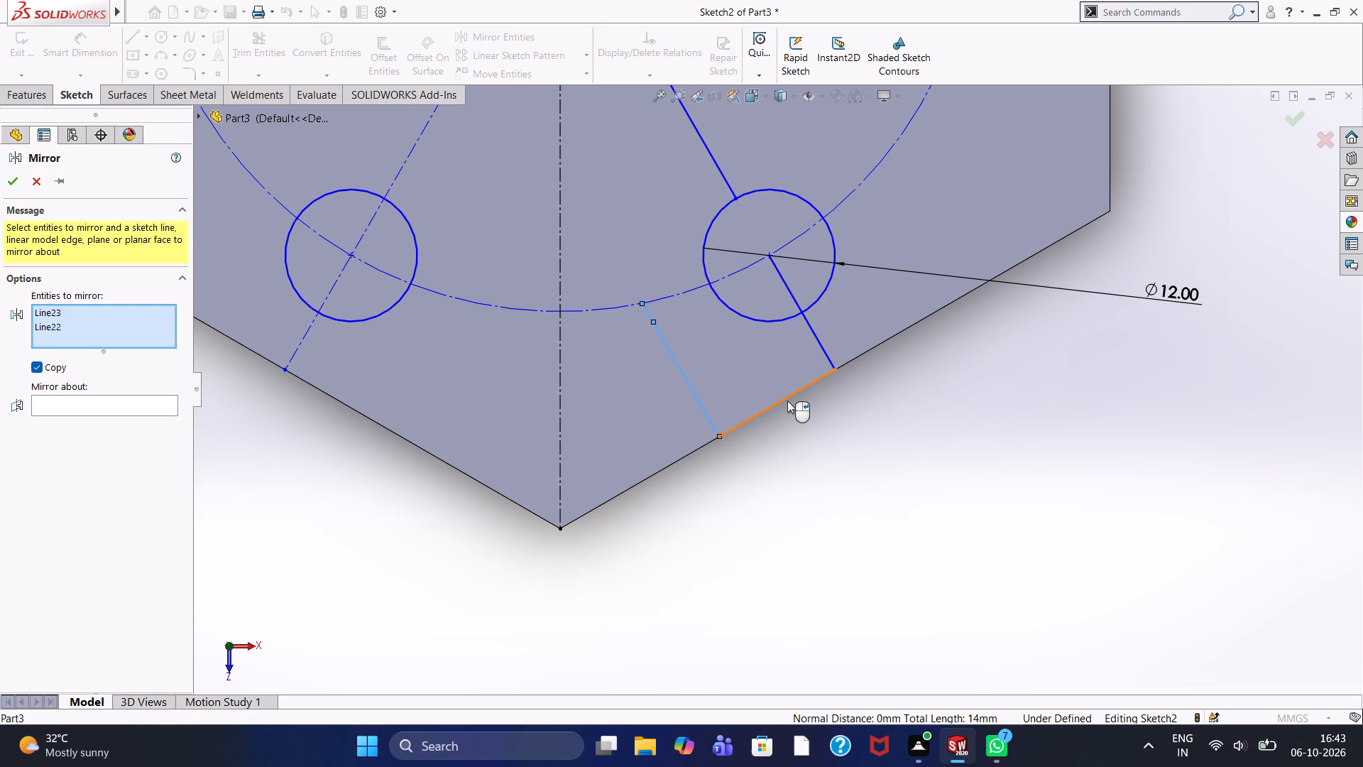
left_click(788, 398)
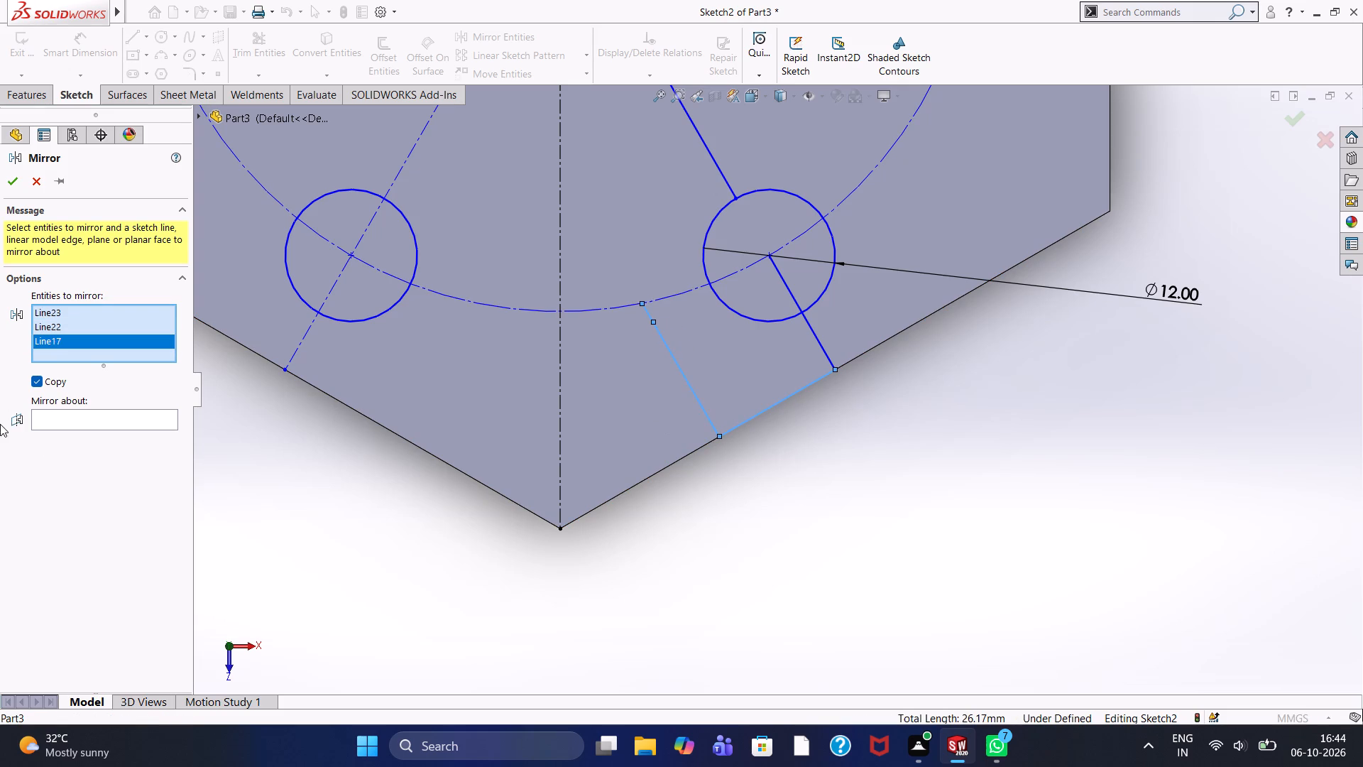
left_click(92, 423)
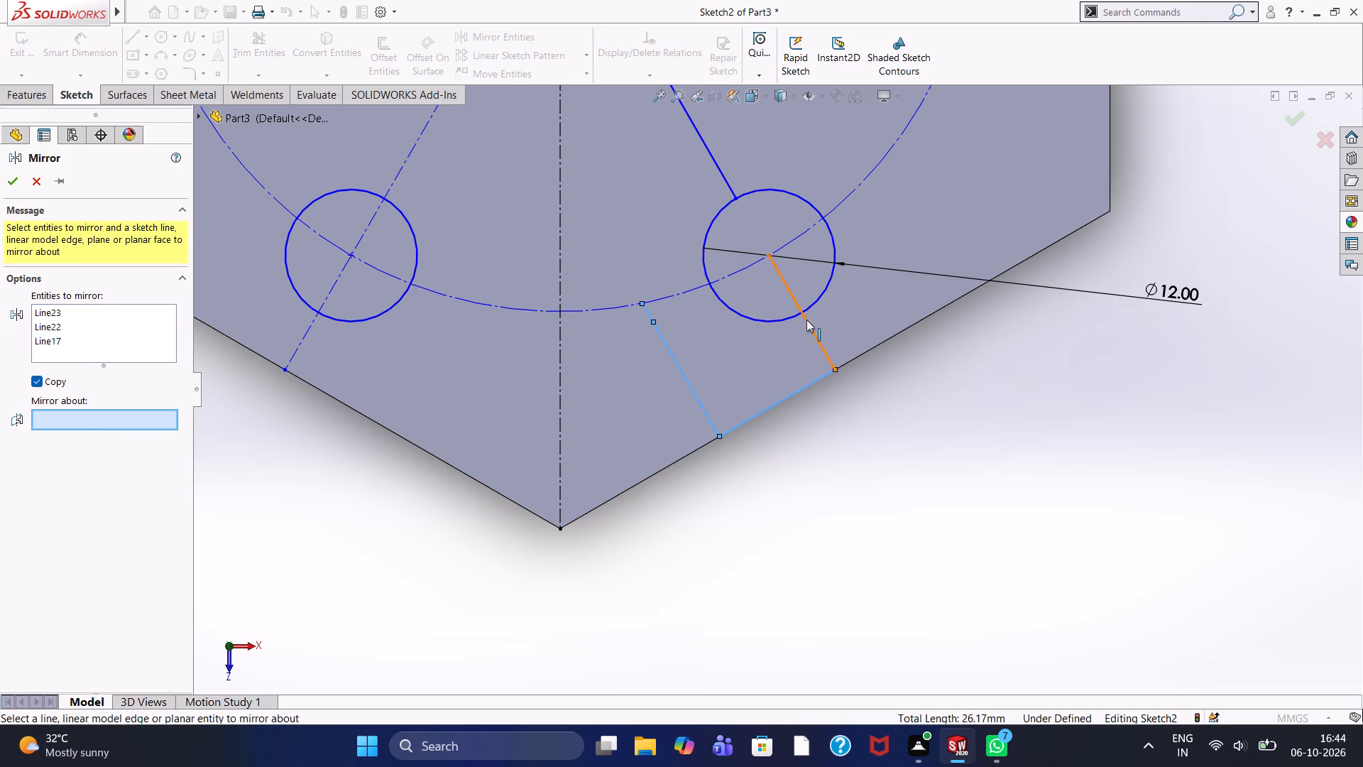
left_click(806, 320)
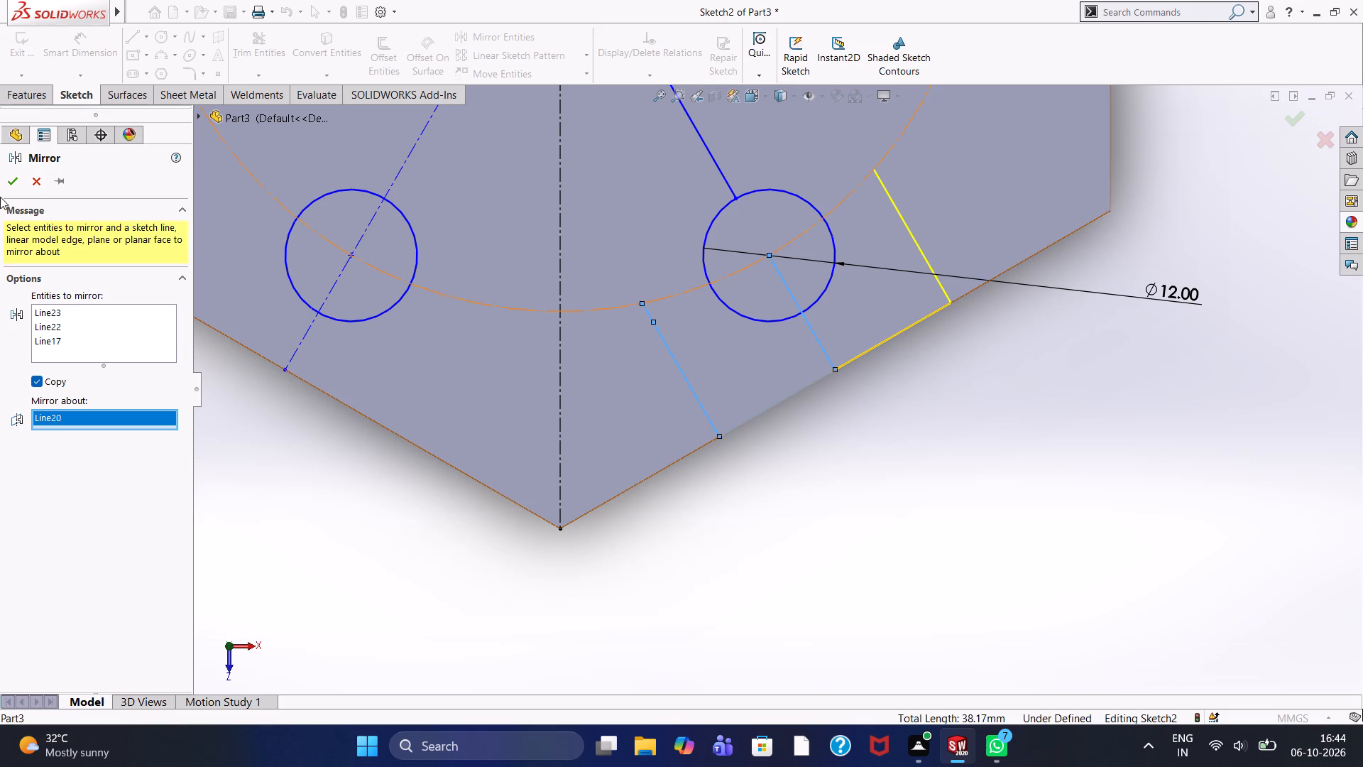
left_click(14, 182)
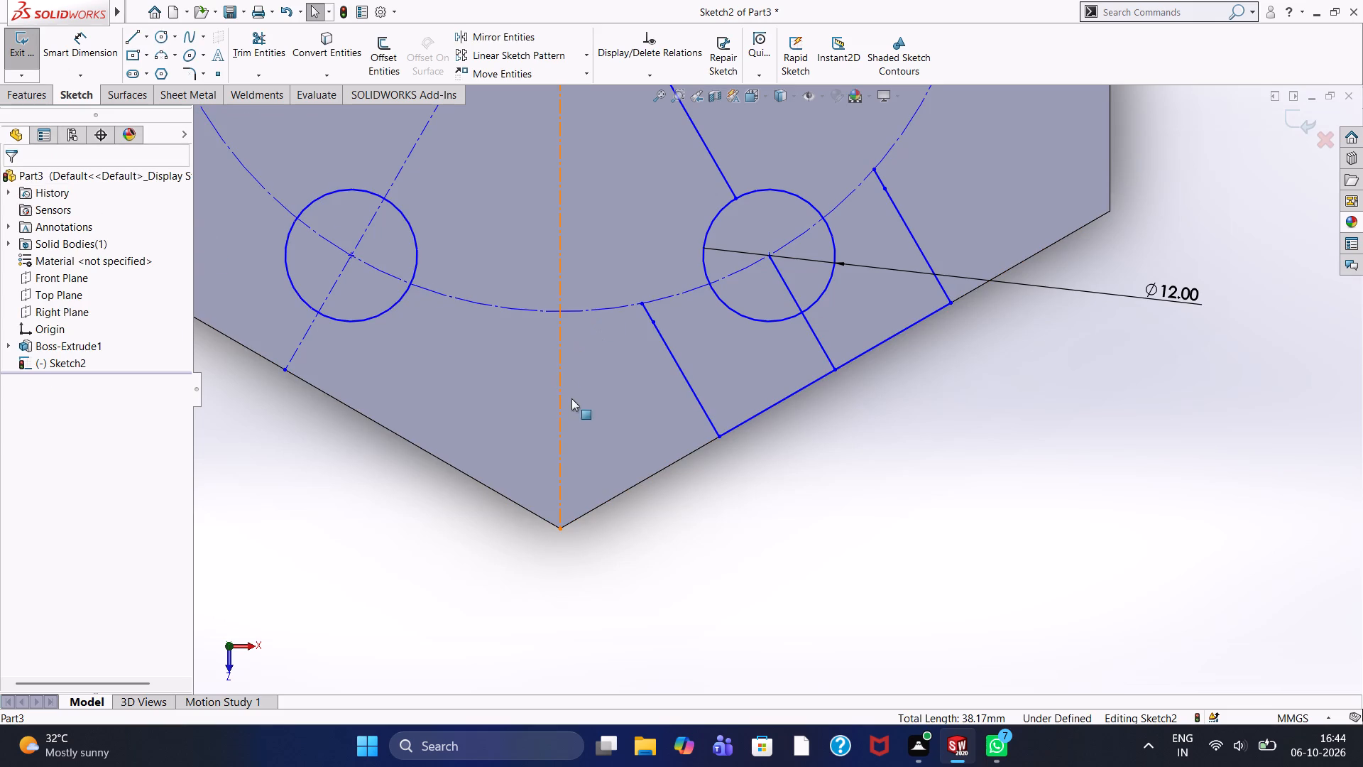
Convert the short radial line from the lower-right circle's centre to the hexagon edge into construction geometry.
scroll(804, 397, "down", 7)
scroll(843, 360, "up", 5)
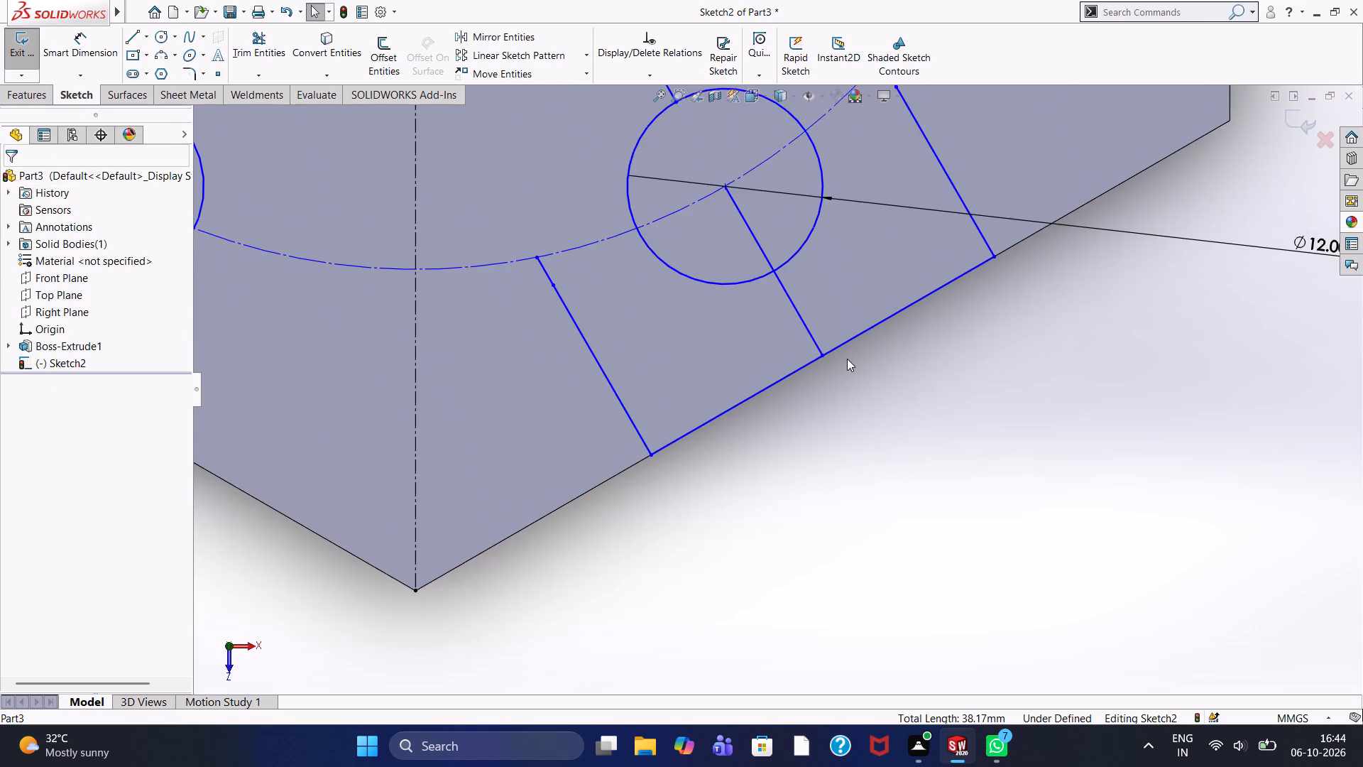
scroll(845, 354, "up", 1)
left_click(789, 307)
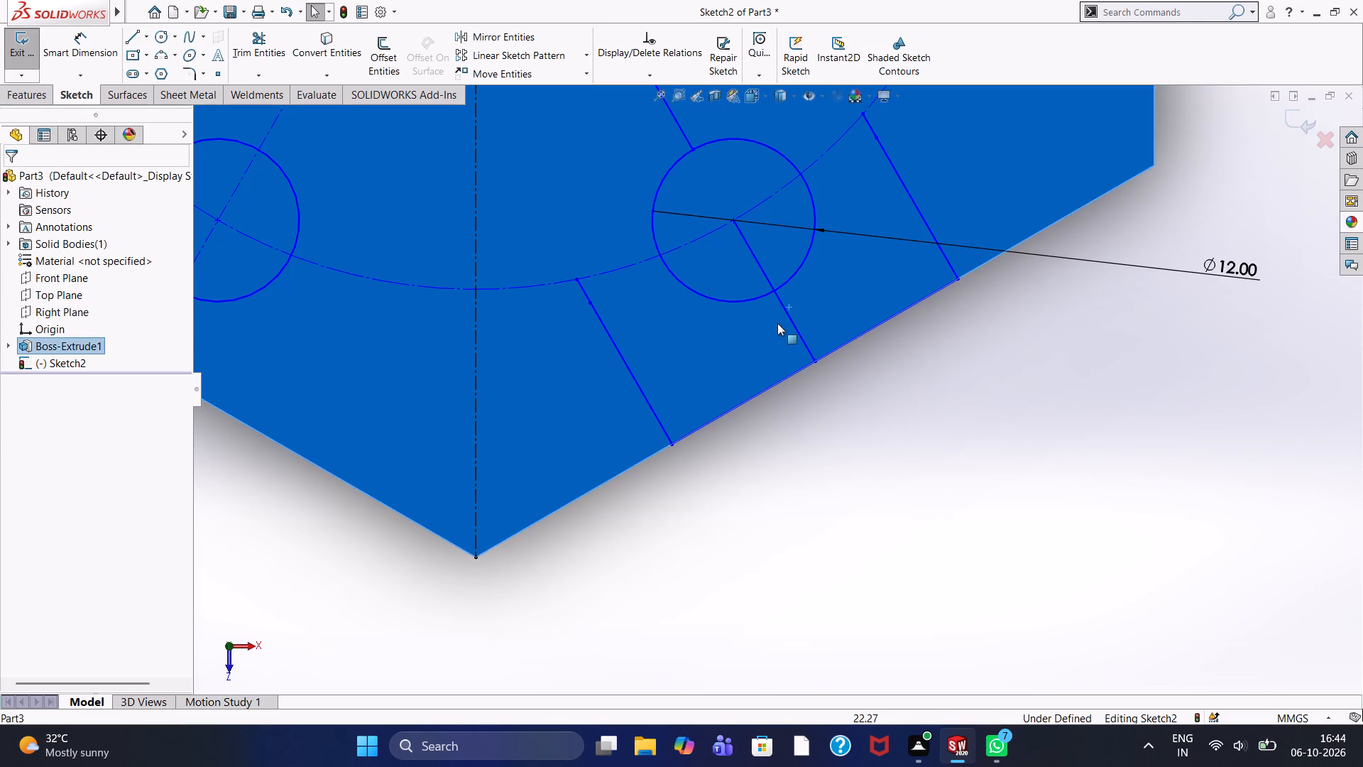
key("Escape")
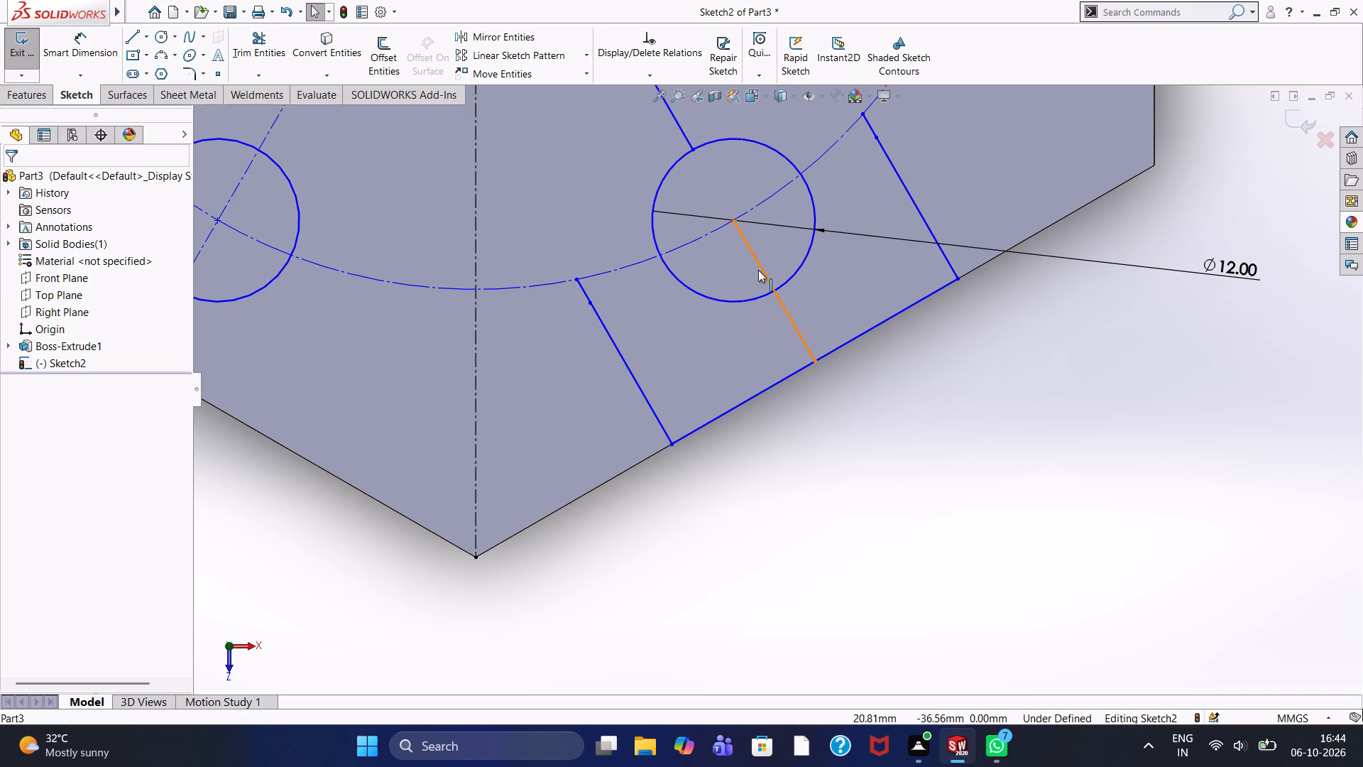
left_click(760, 271)
left_click(816, 226)
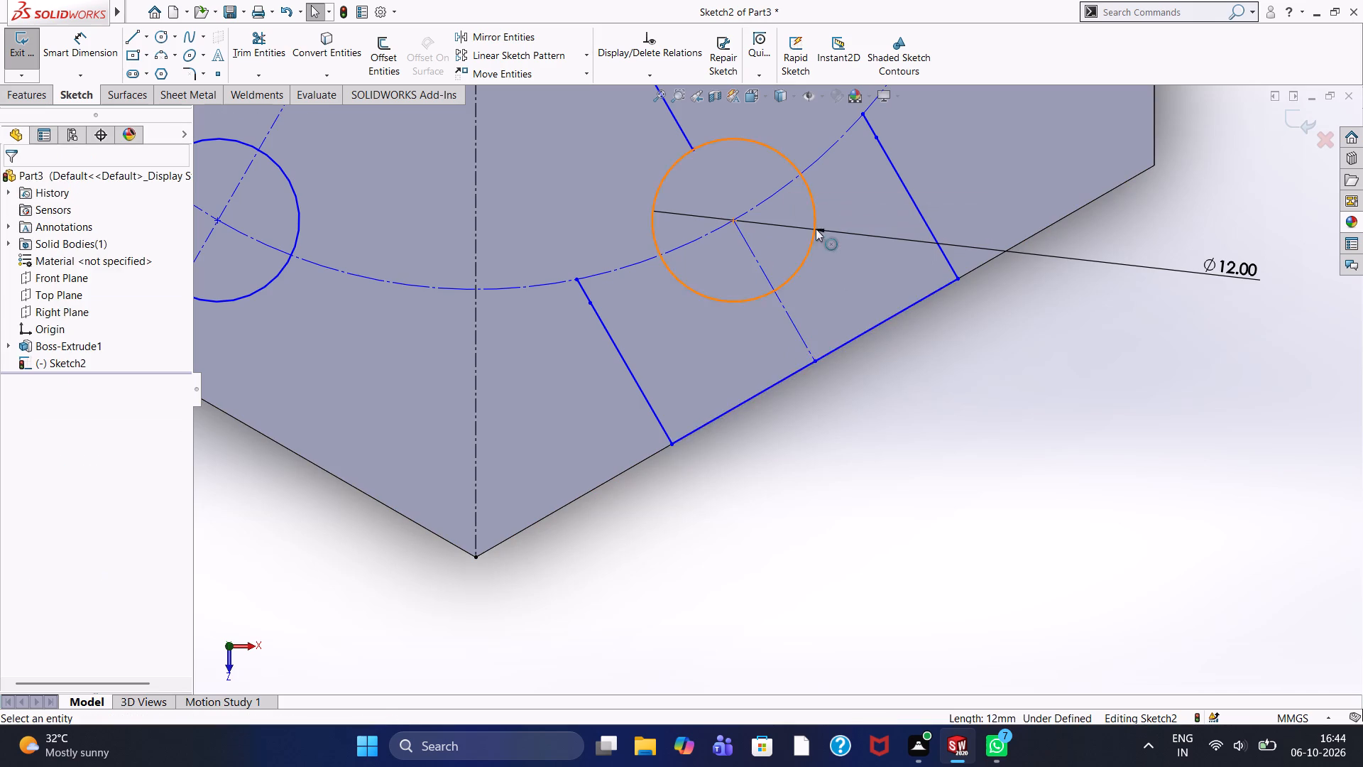
left_click(1016, 371)
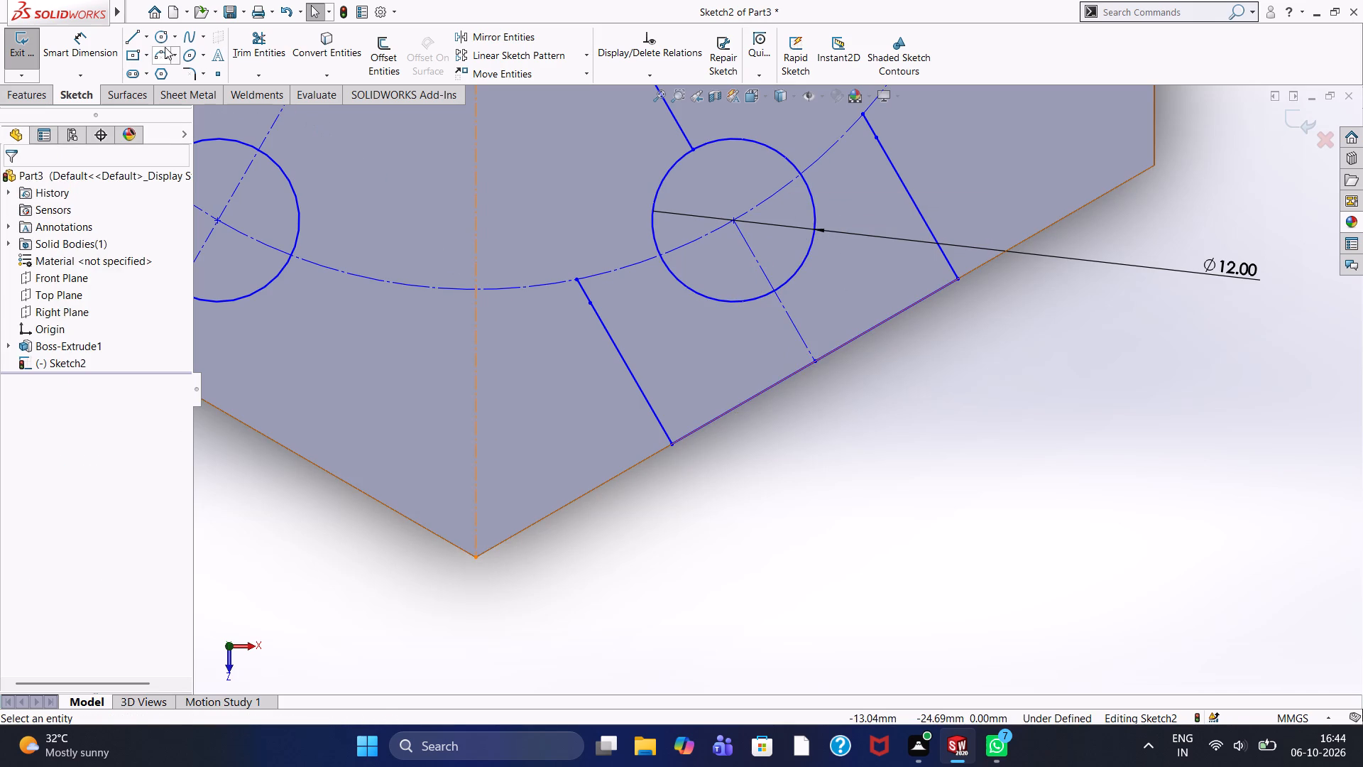
Join the inner ends of the two side lines around the lower-right circle with a 12 mm radius three-point arc.
left_click(165, 47)
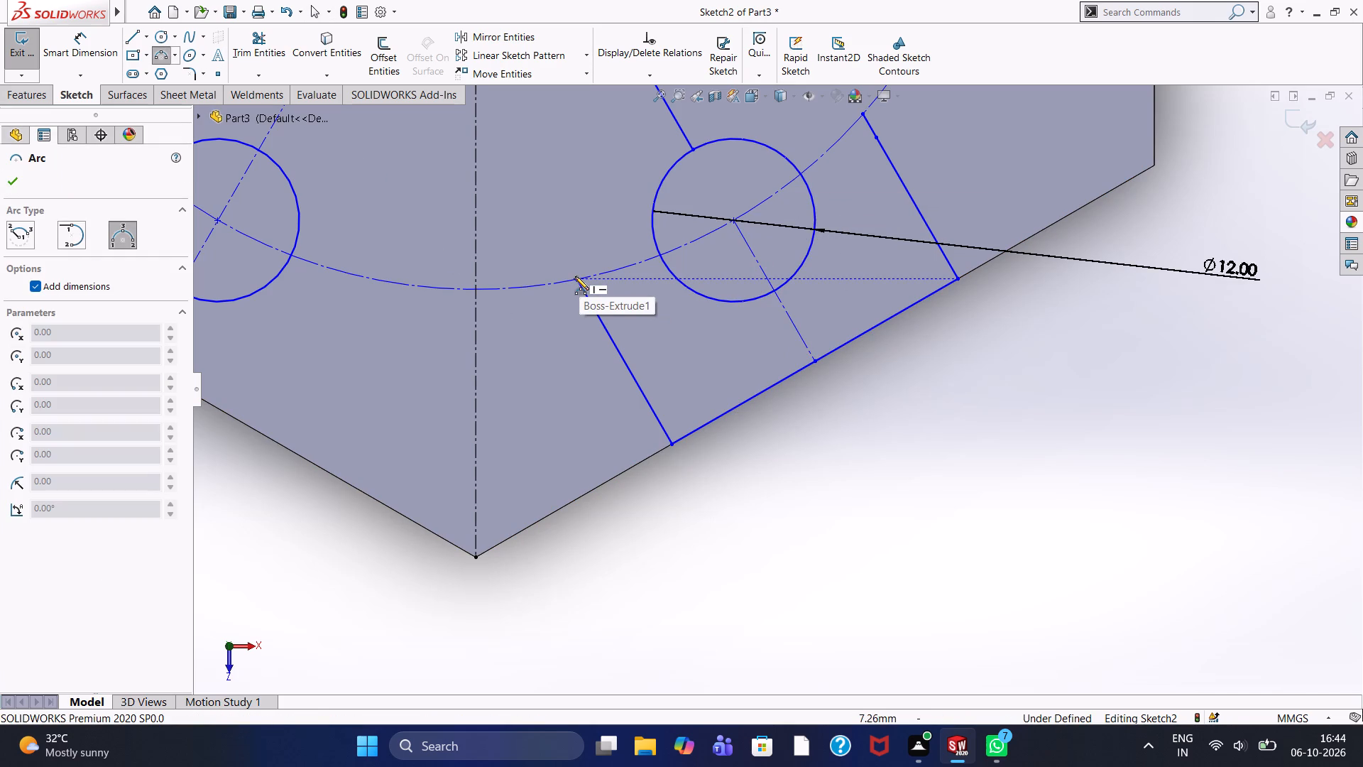
left_click(575, 278)
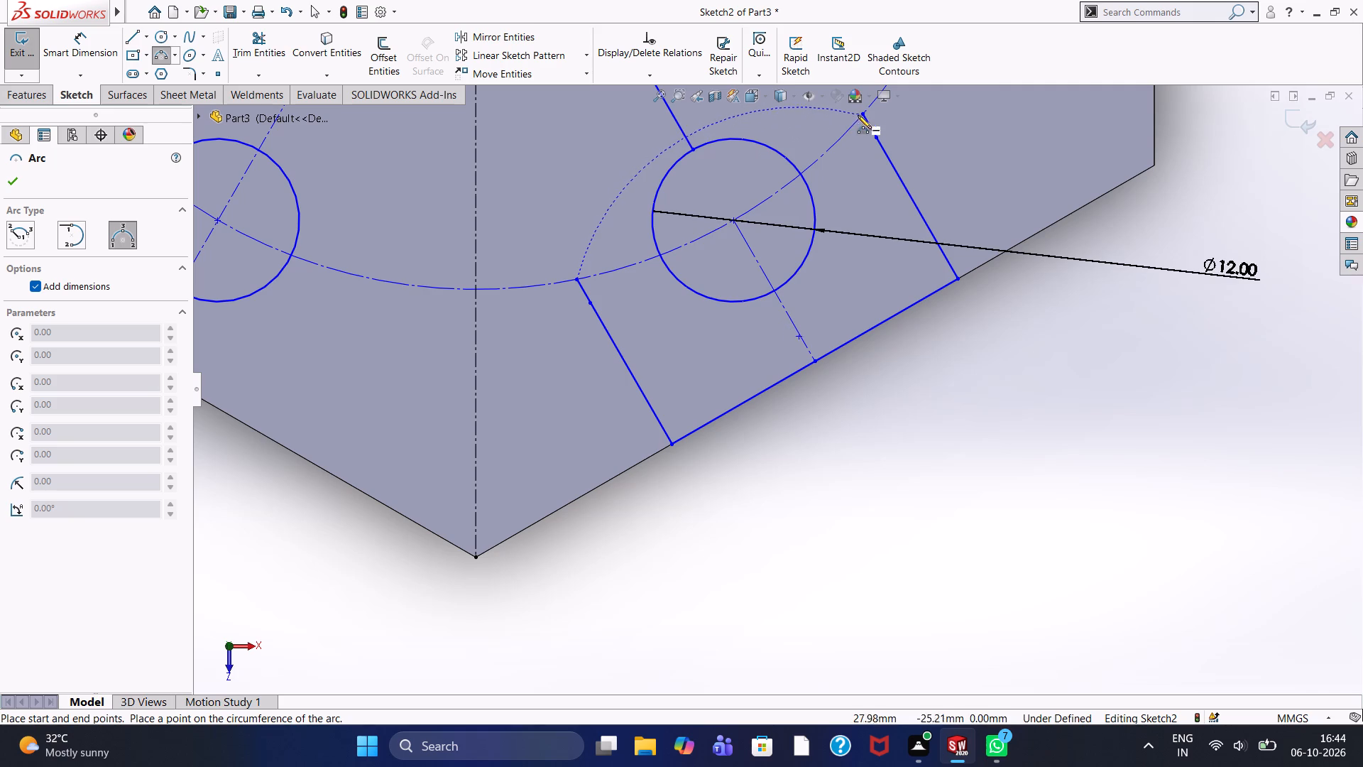
left_click(862, 112)
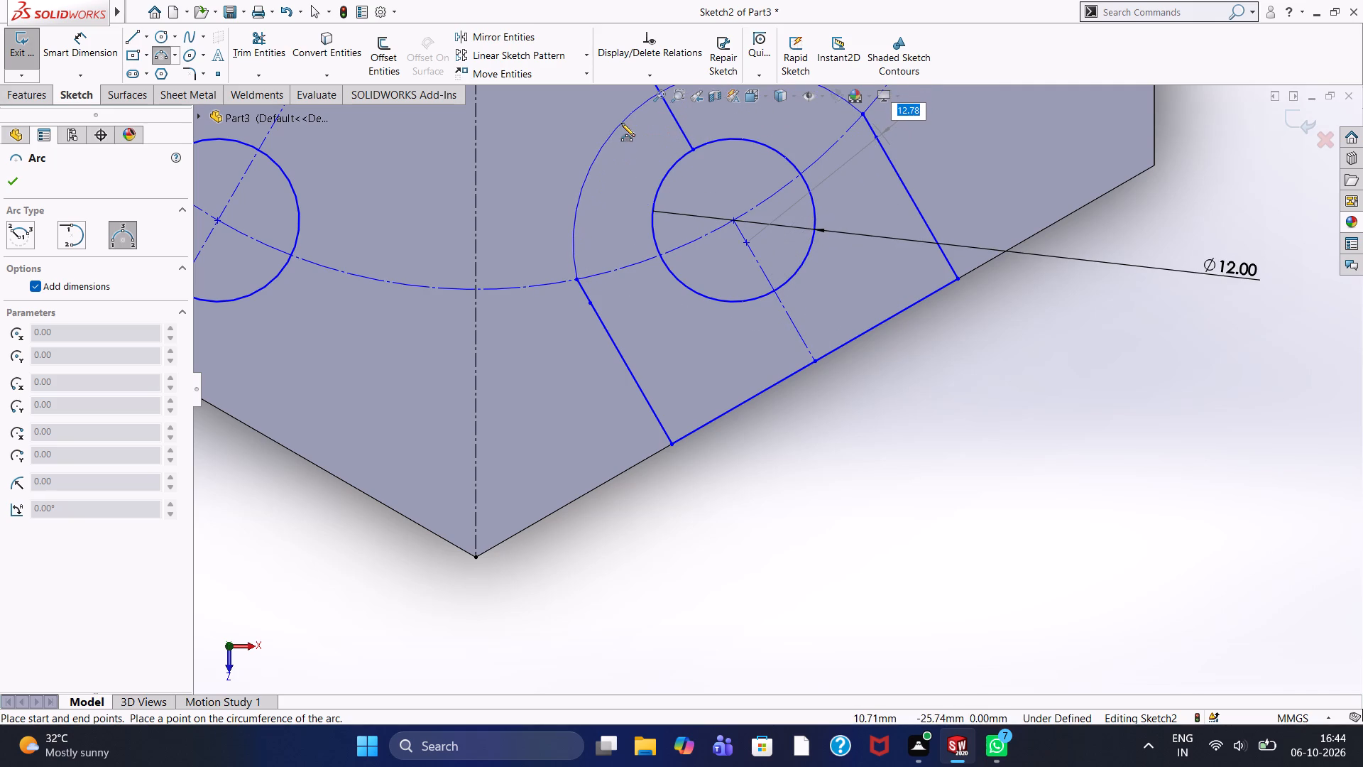
type("12")
key("Return")
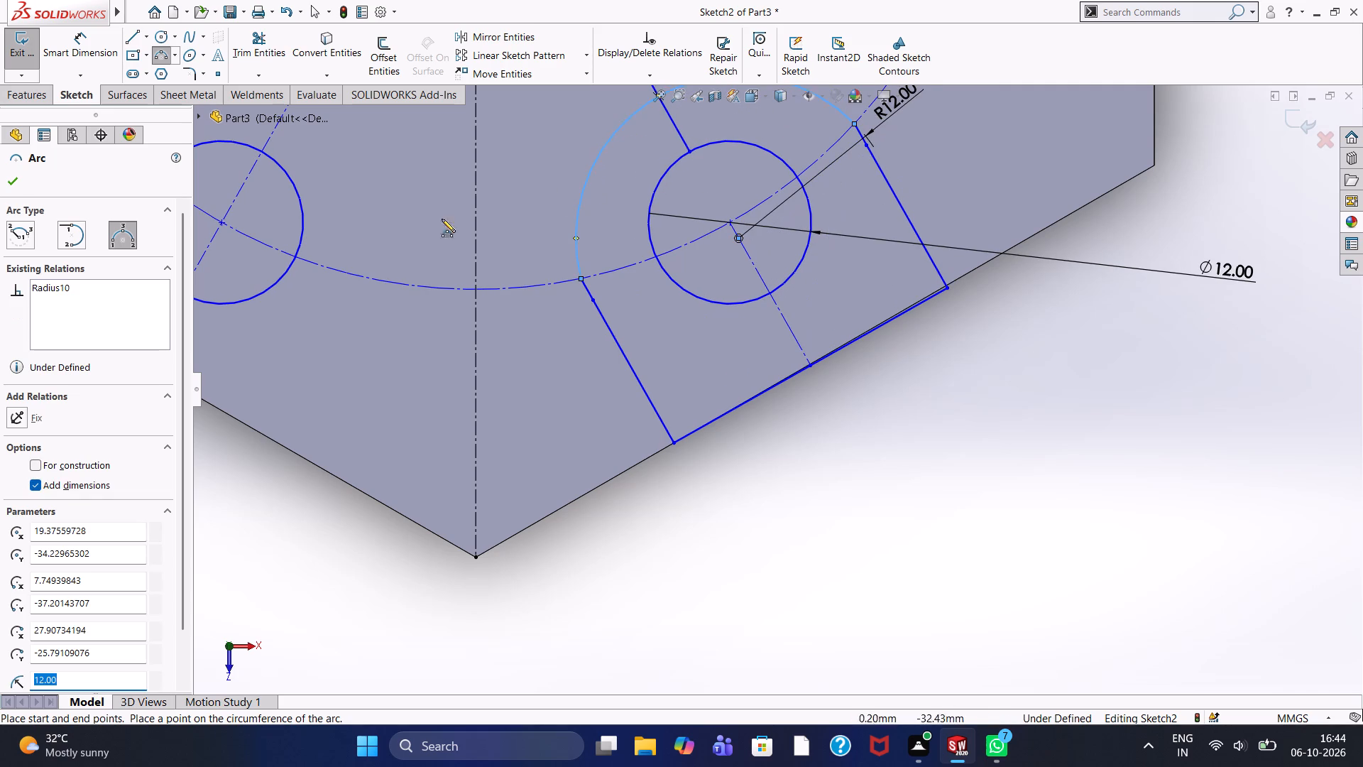
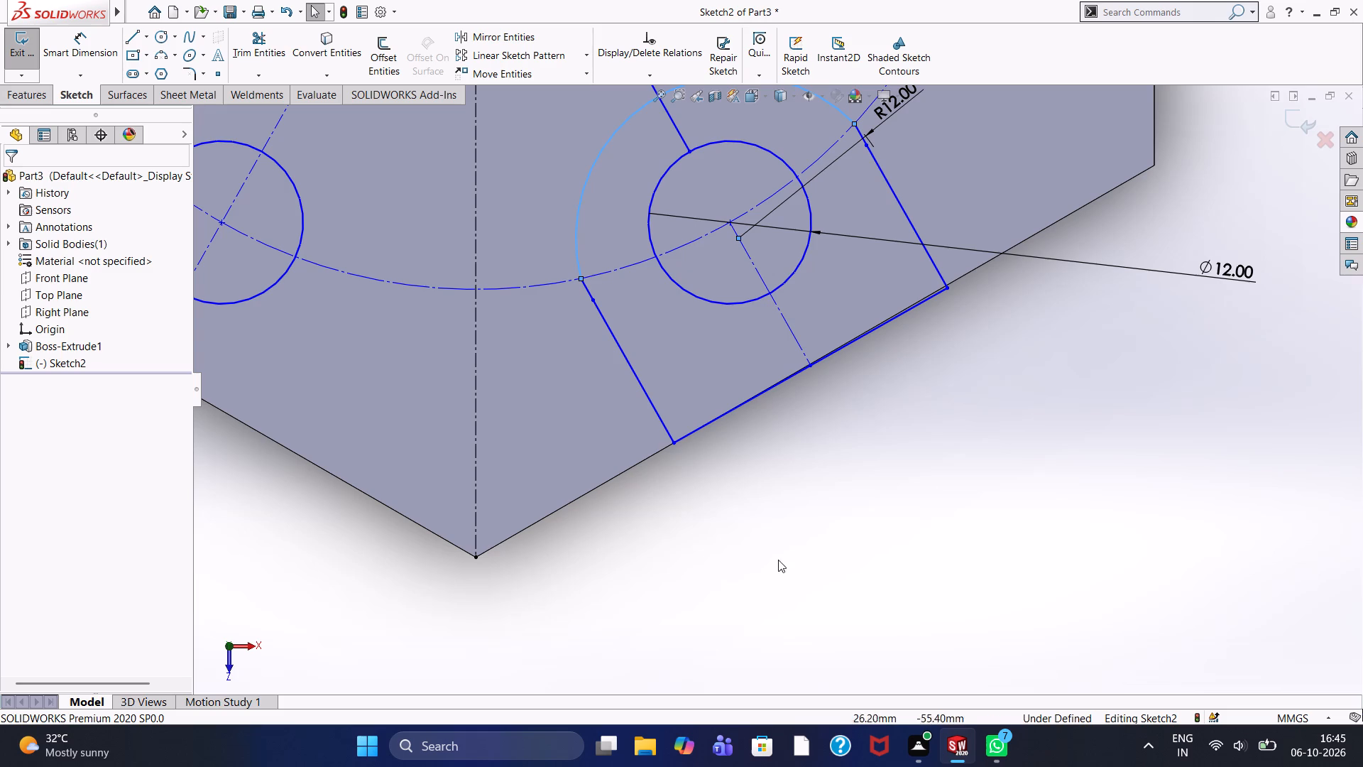
Move the R12 dimension text of the lower-right arc to just above the arc.
scroll(635, 349, "up", 5)
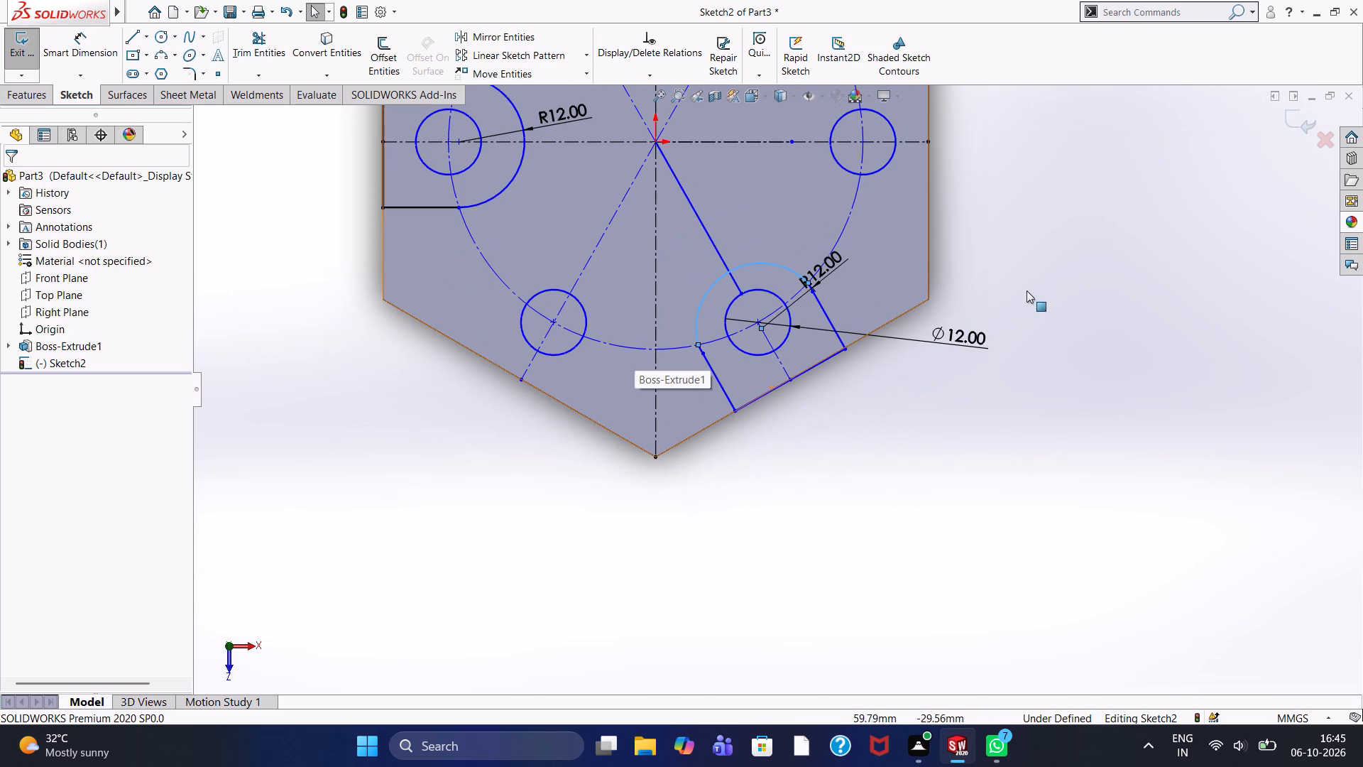
left_click(1066, 280)
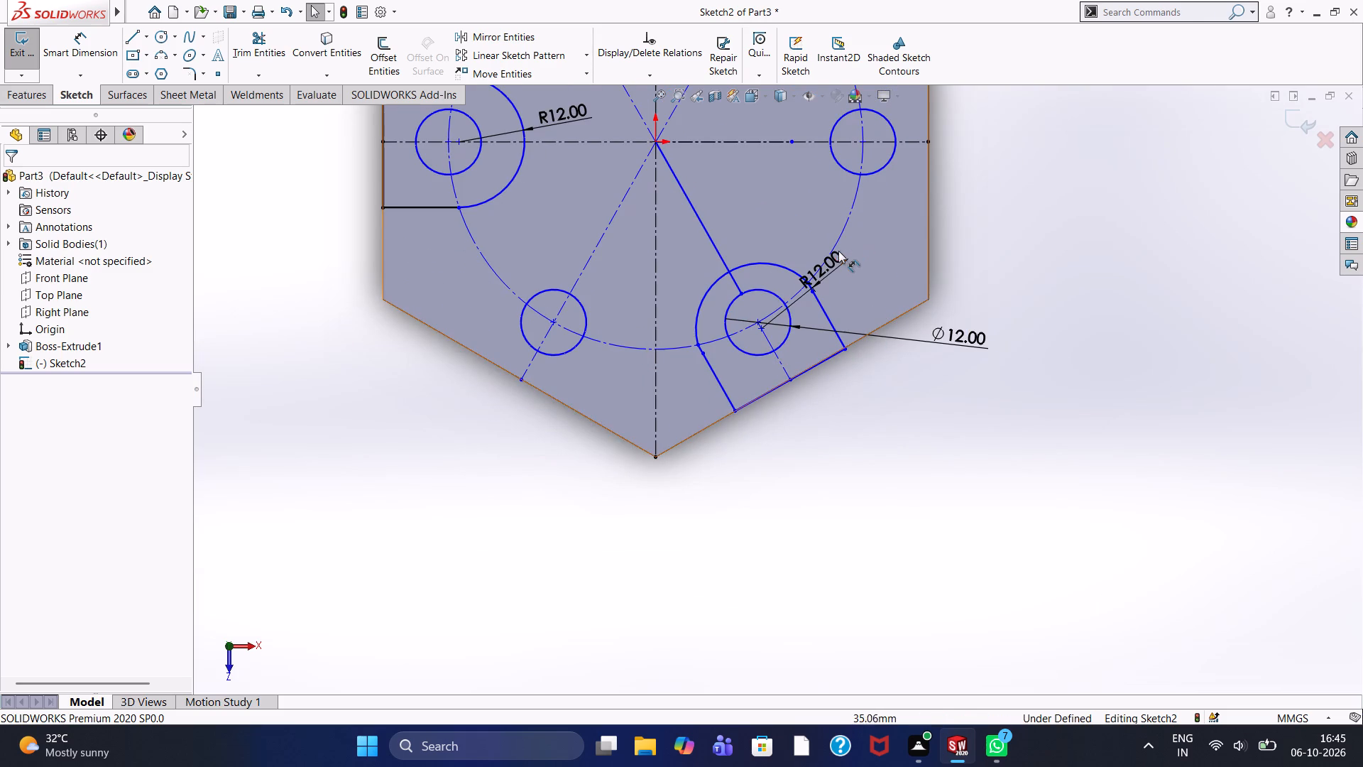
left_click_drag(832, 258, 767, 234)
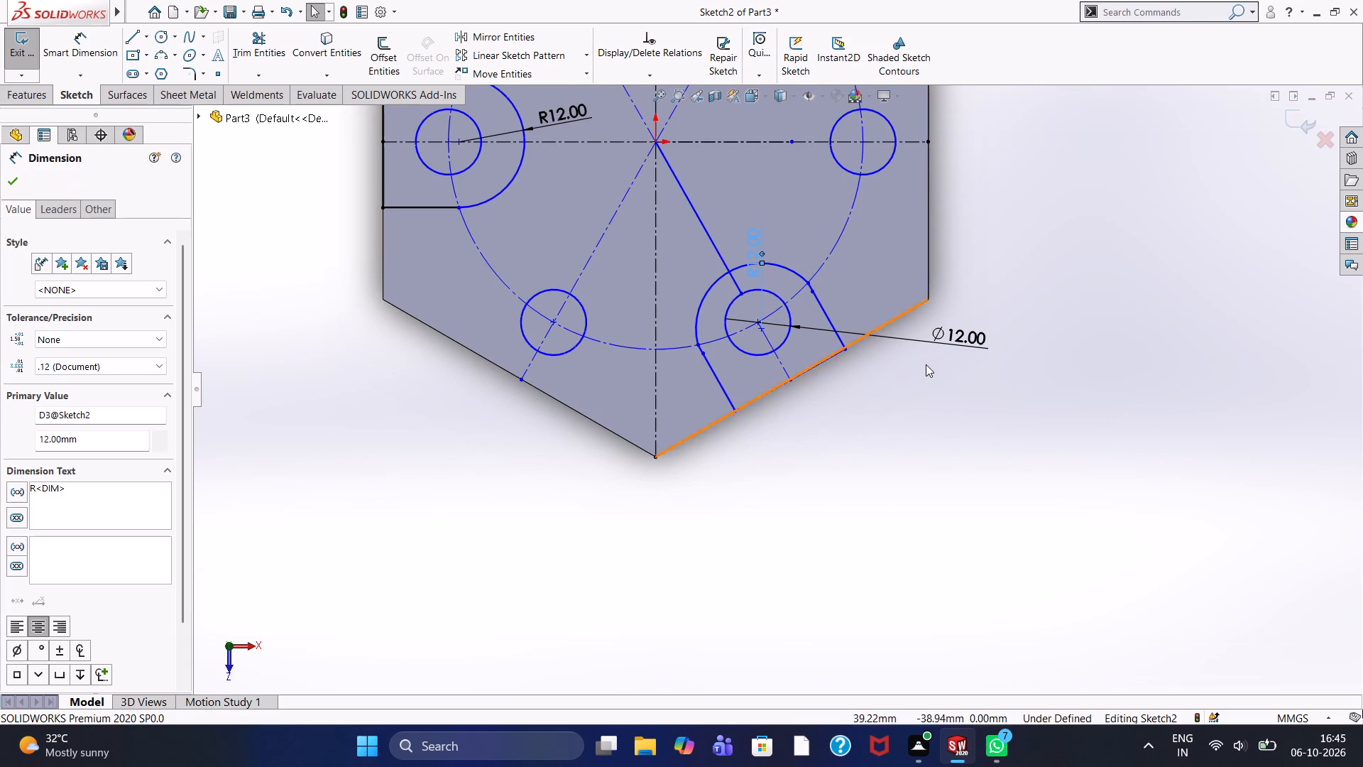
left_click(1078, 252)
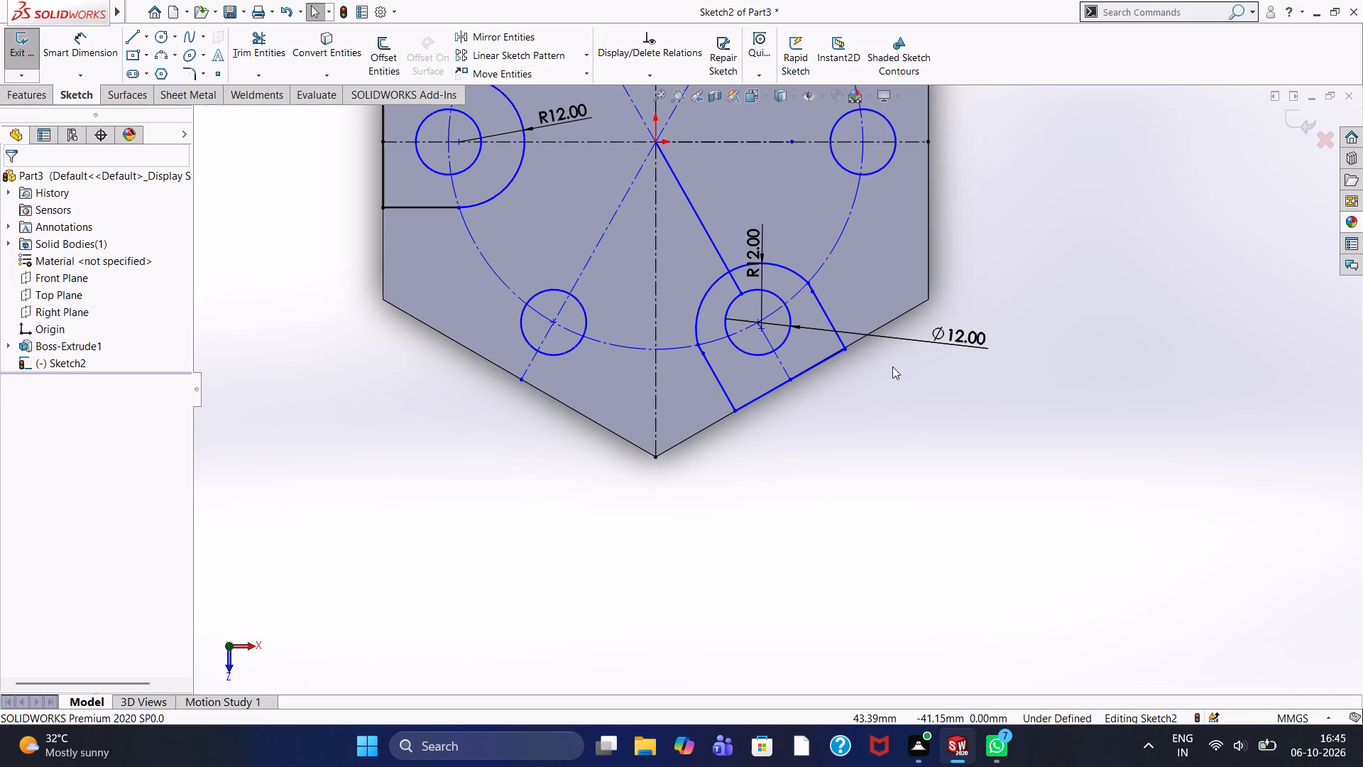
Draw a 12 mm line along the upper-right hexagon edge from the radial construction line's end toward the top vertex, continued by a 14 mm perpendicular line inward.
scroll(892, 366, "down", 3)
scroll(892, 366, "up", 2)
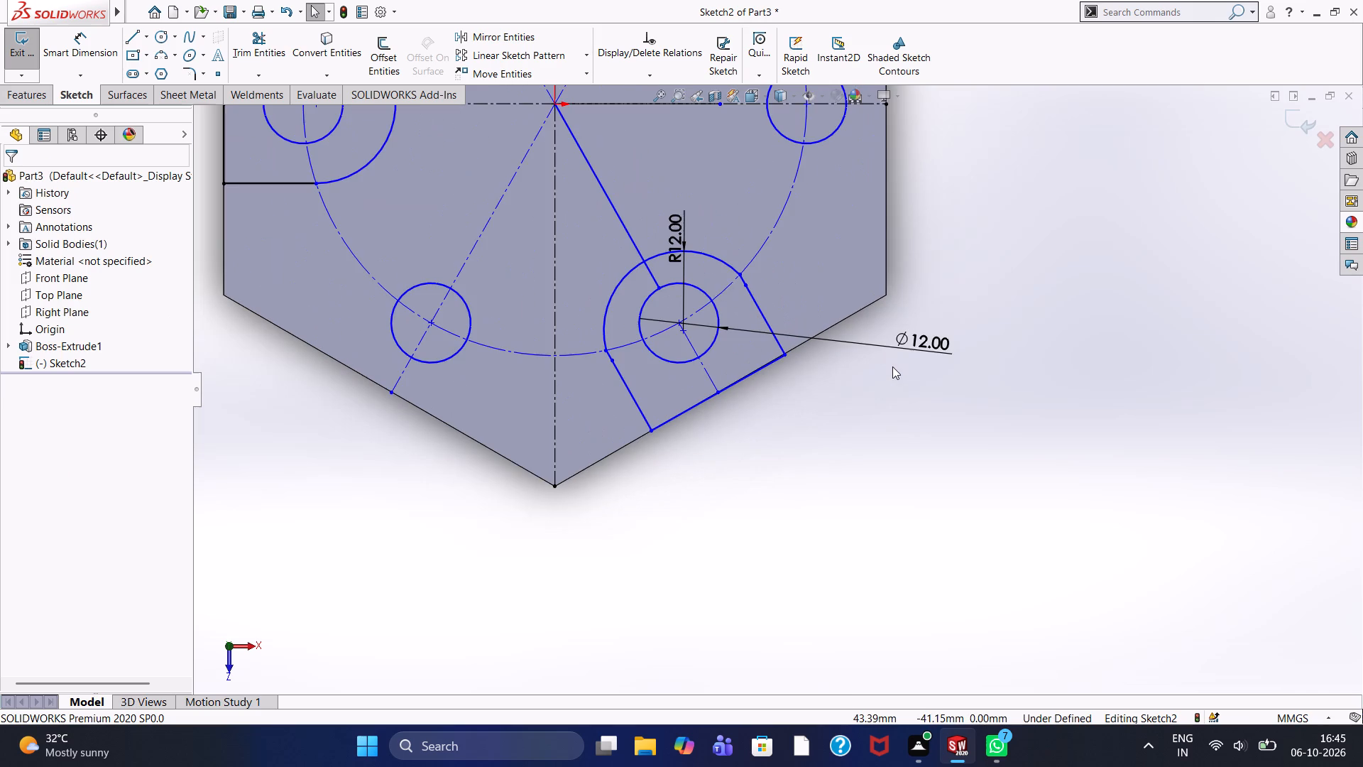
scroll(892, 366, "up", 4)
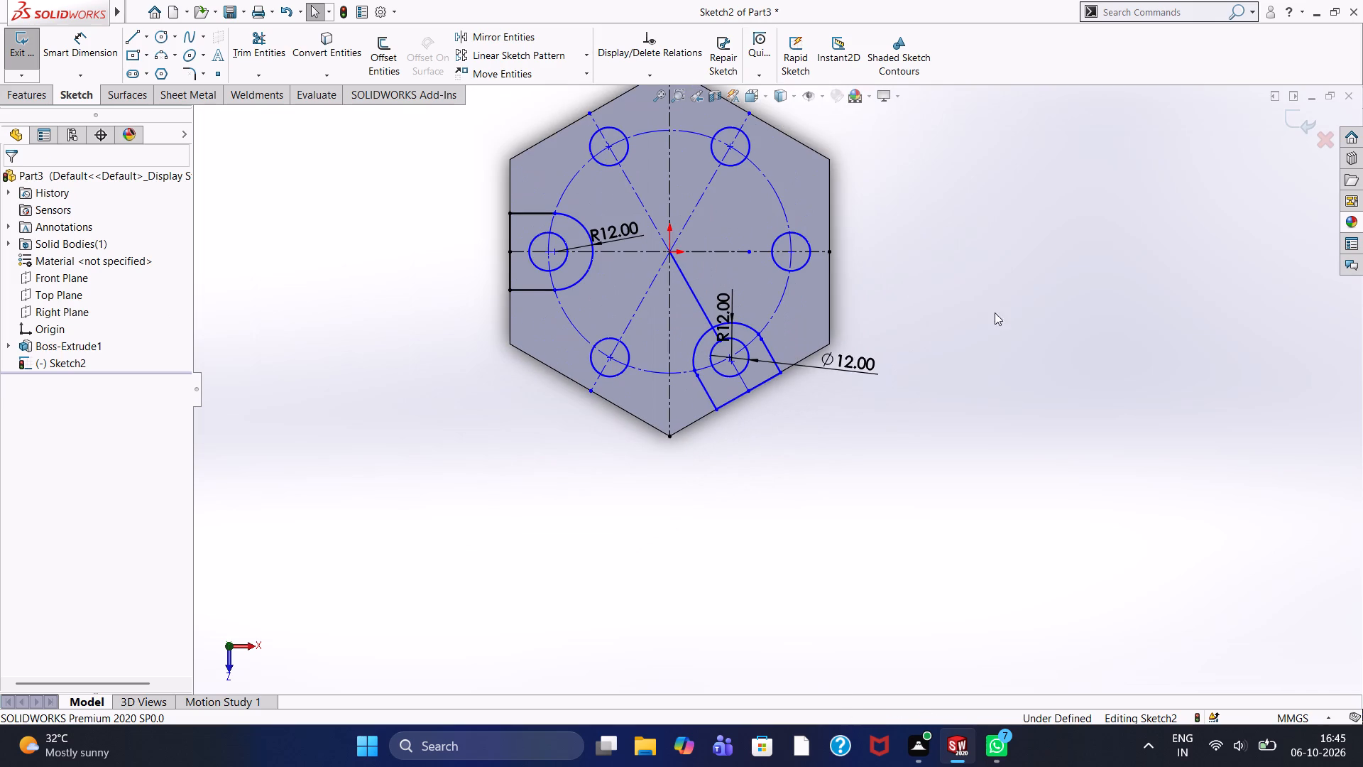
left_click(999, 296)
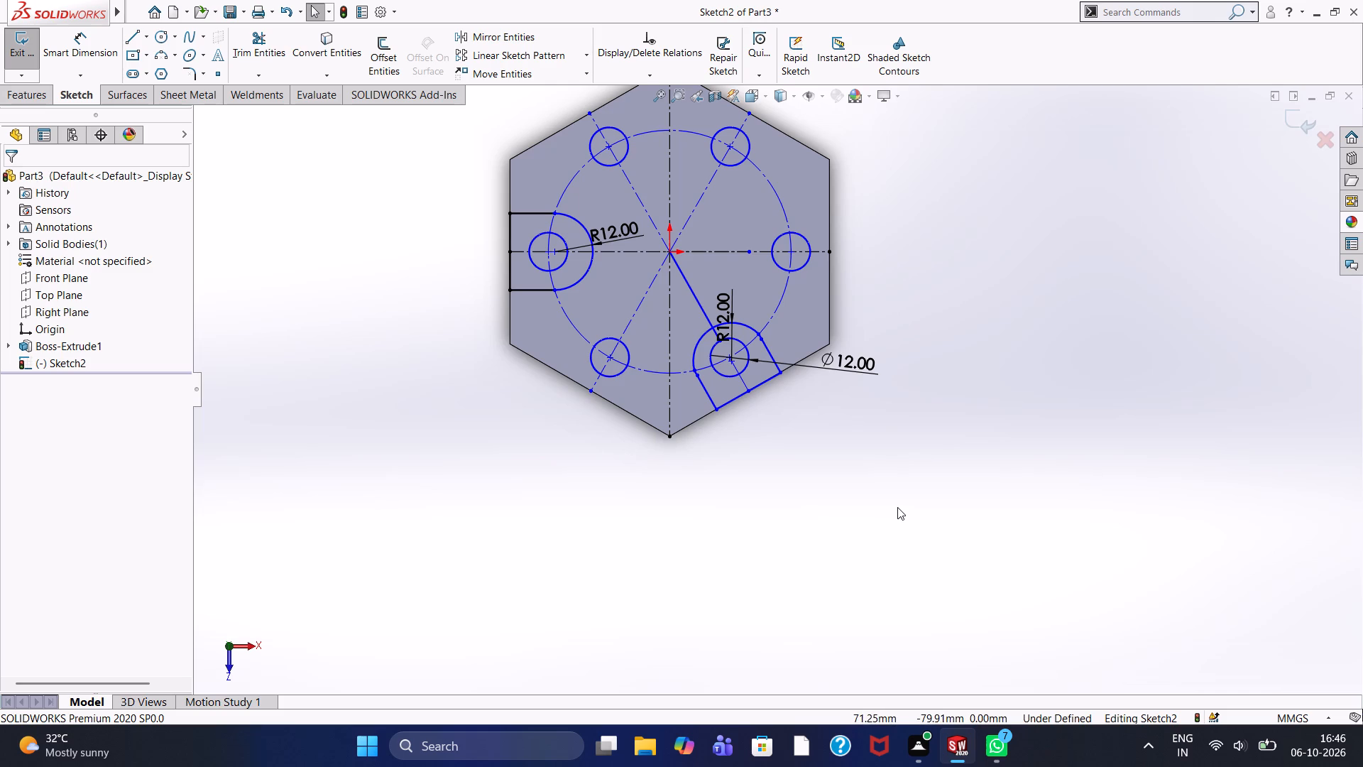
scroll(957, 343, "down", 1)
scroll(689, 311, "up", 2)
scroll(692, 310, "down", 1)
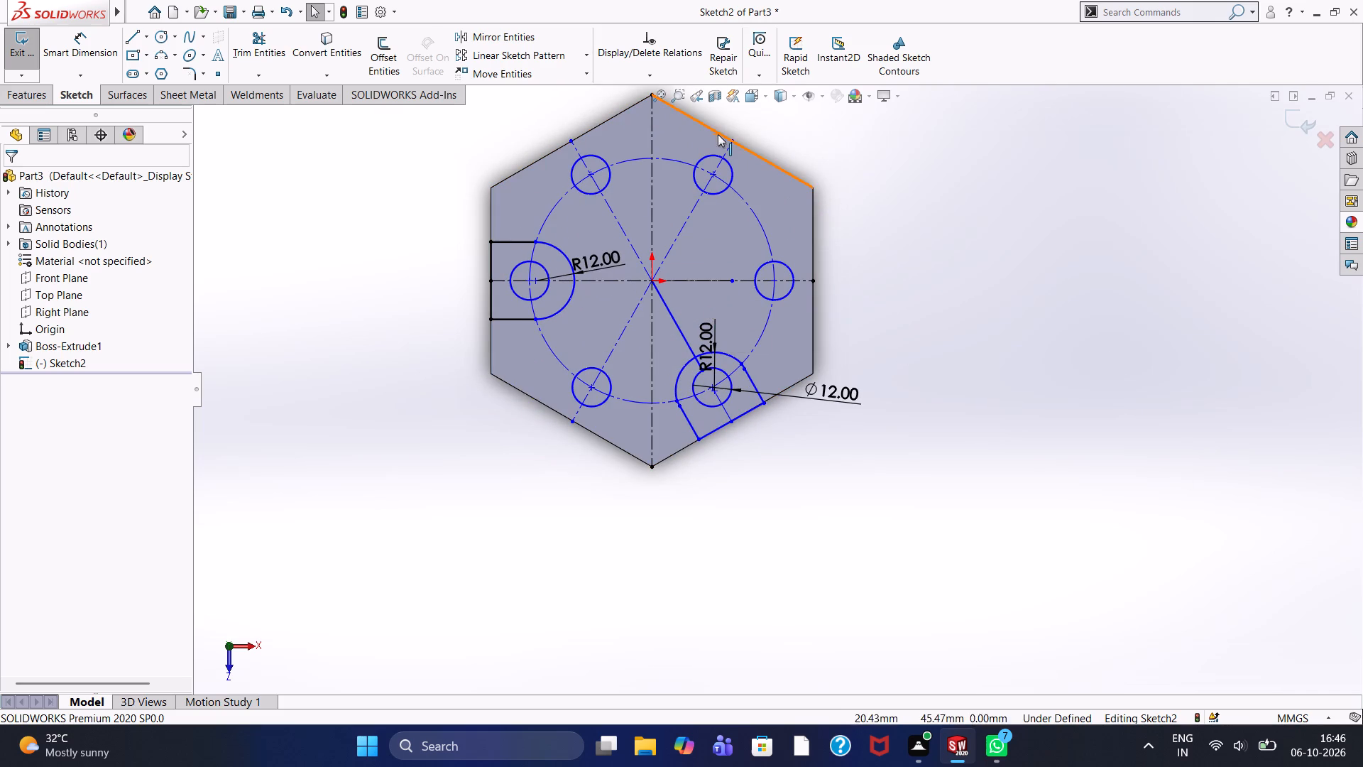
scroll(745, 146, "down", 6)
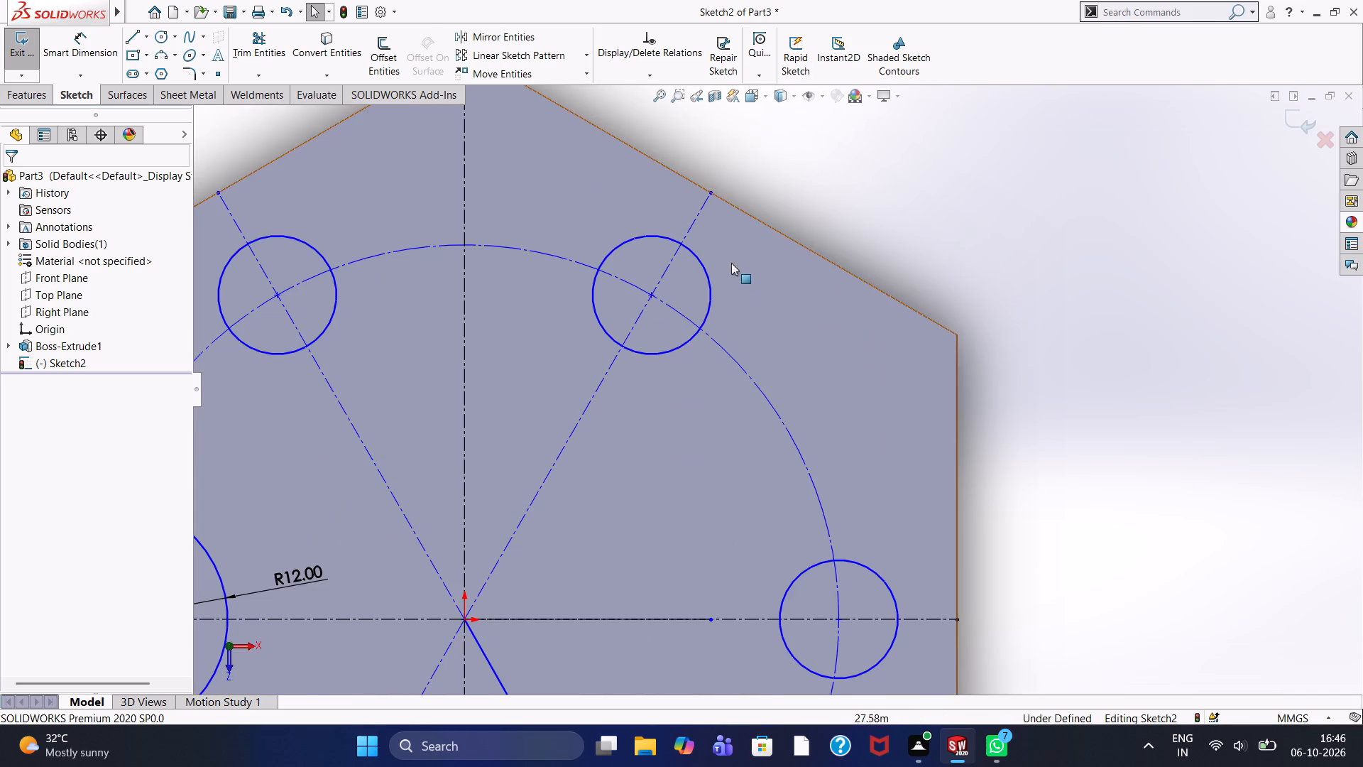
scroll(728, 259, "up", 4)
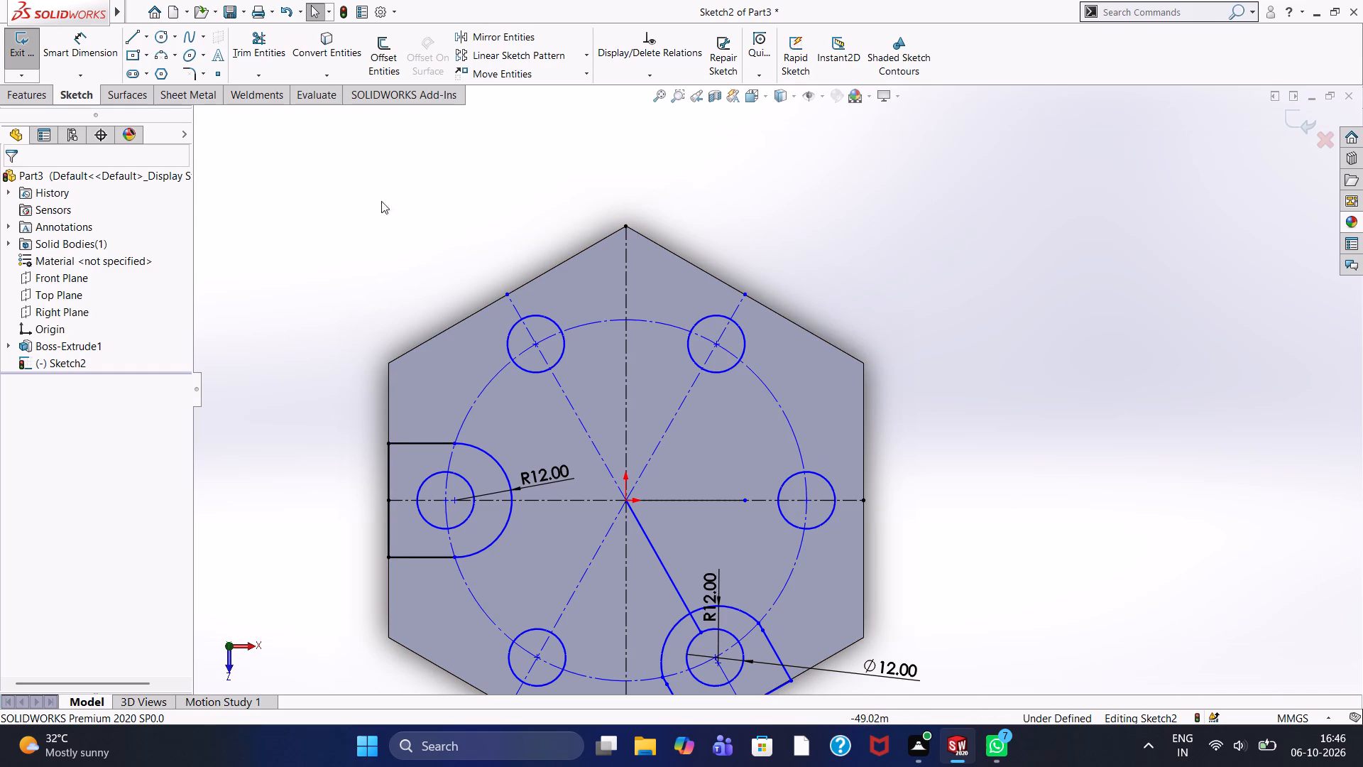
left_click(131, 40)
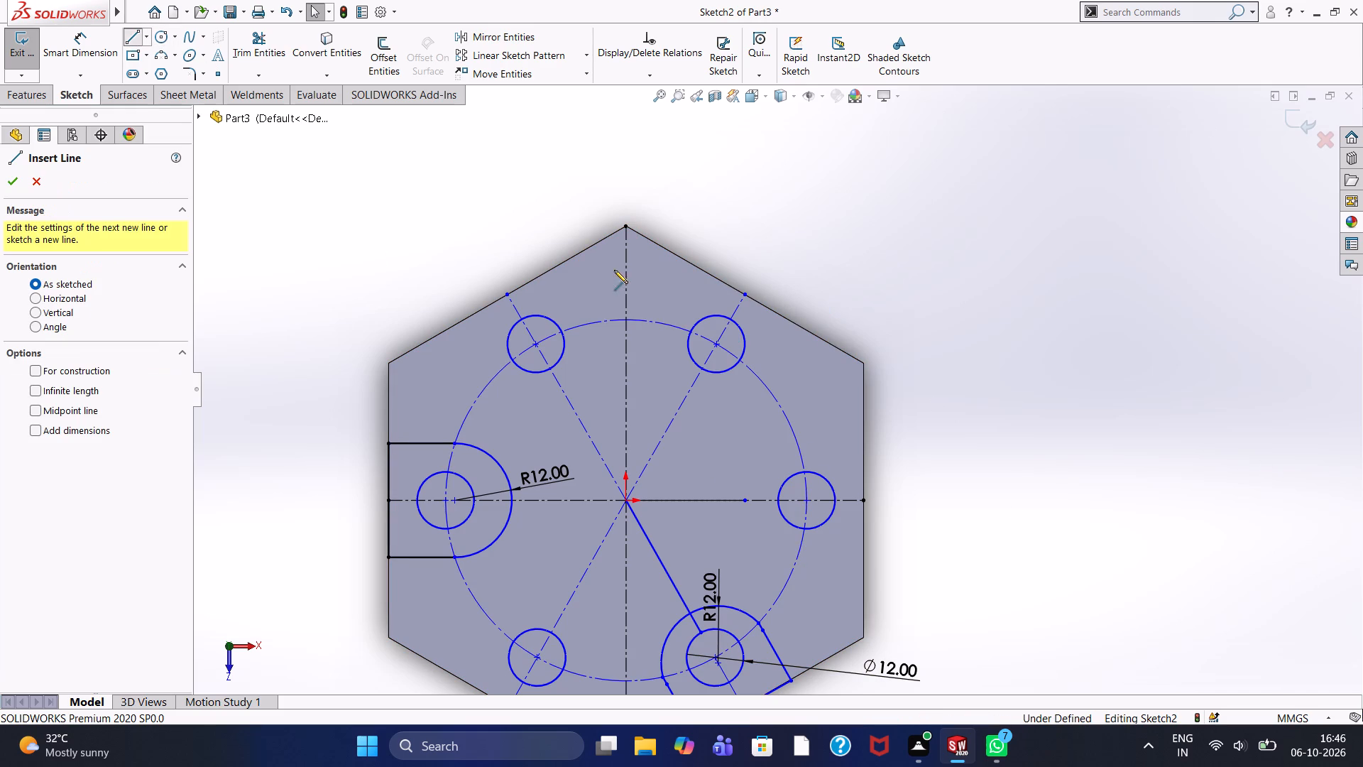
left_click(745, 293)
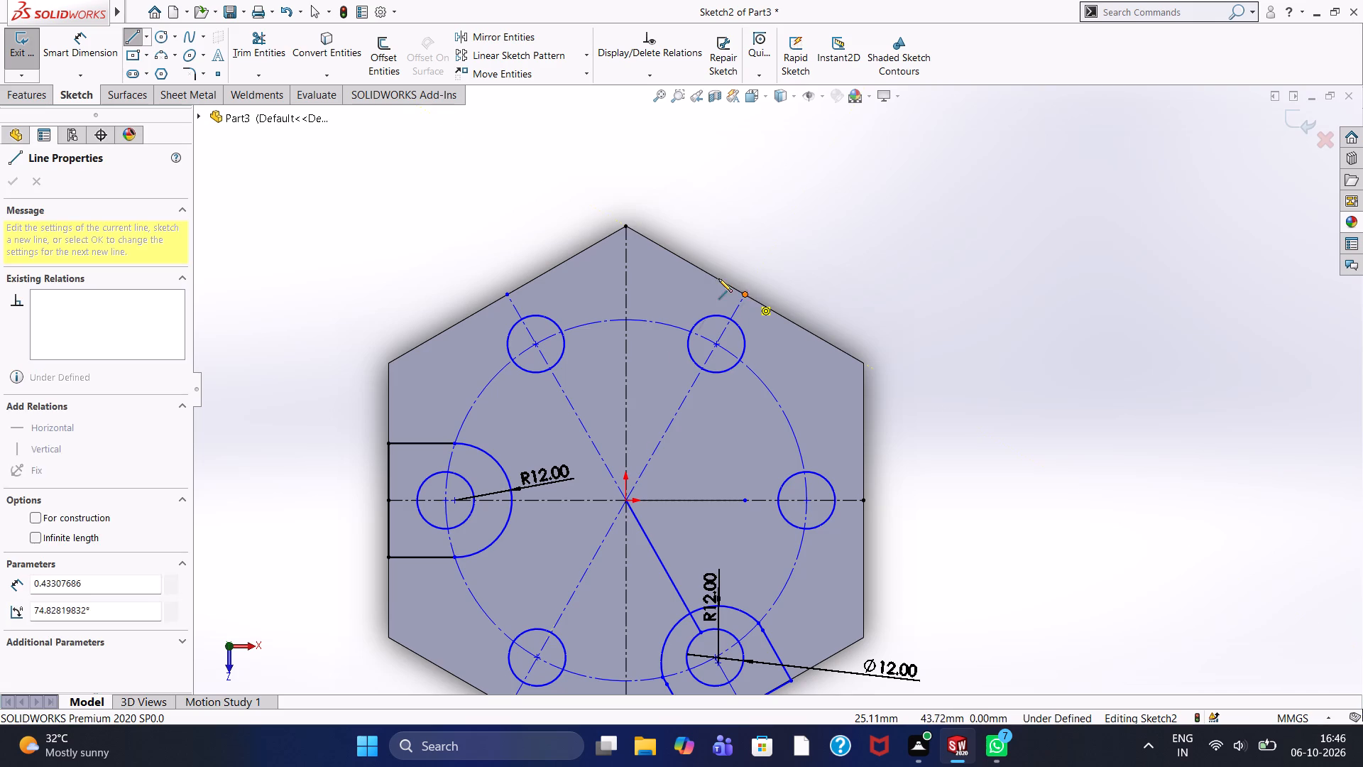
type("12")
key("Return")
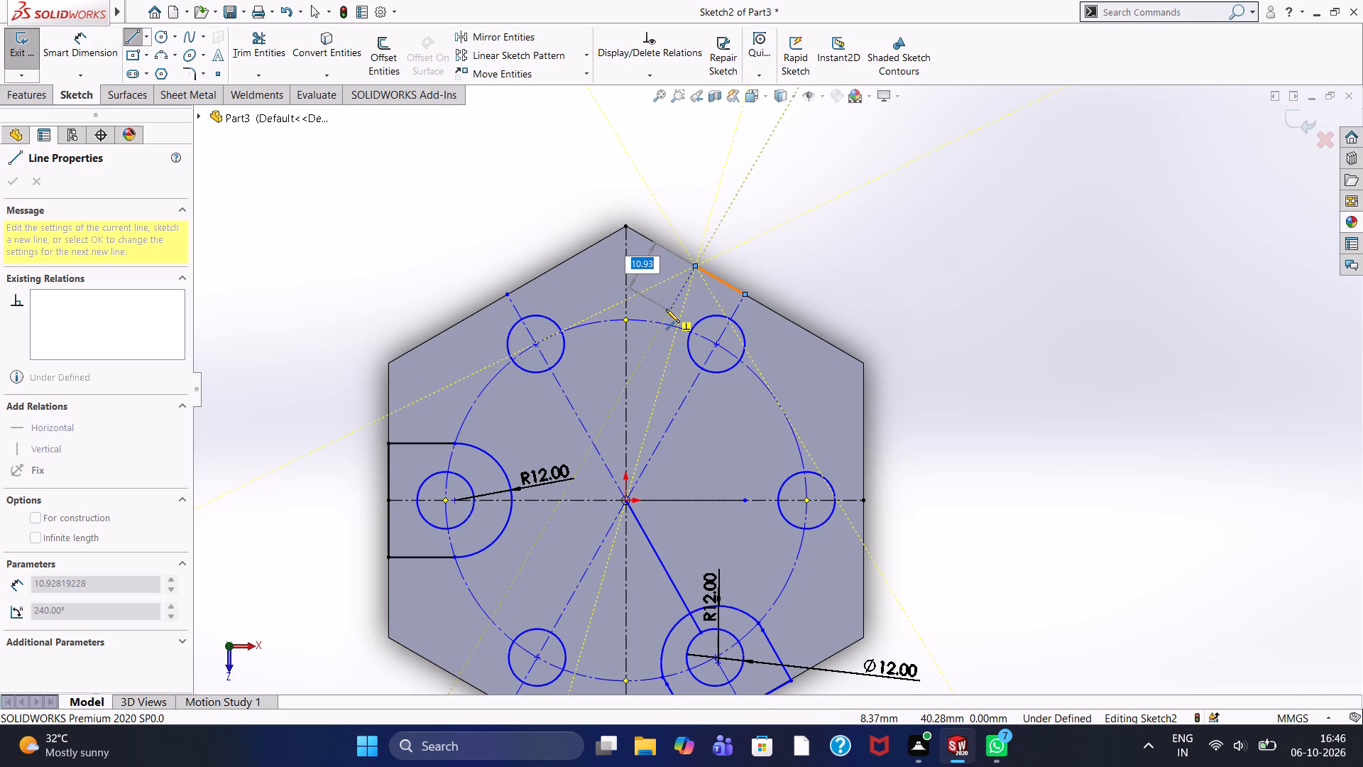
type("14")
key("Return")
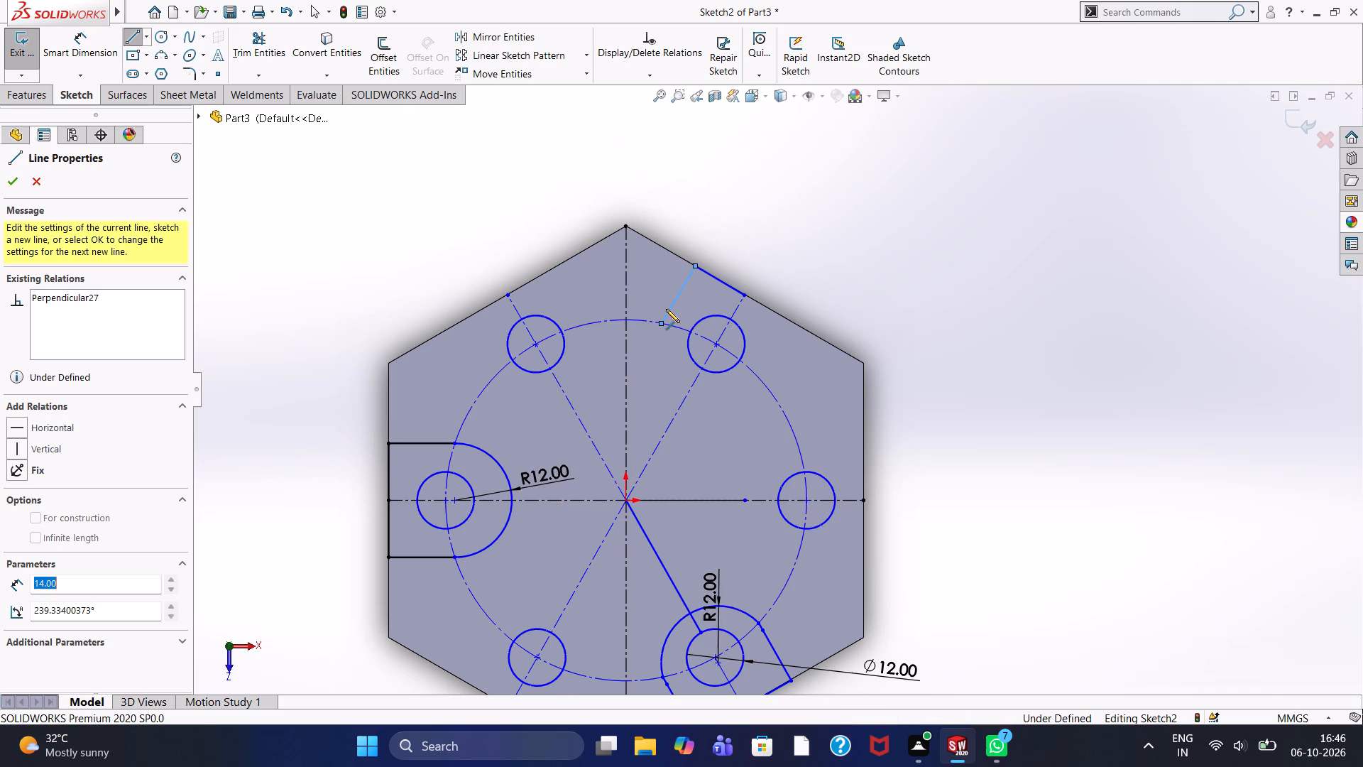
key("Escape")
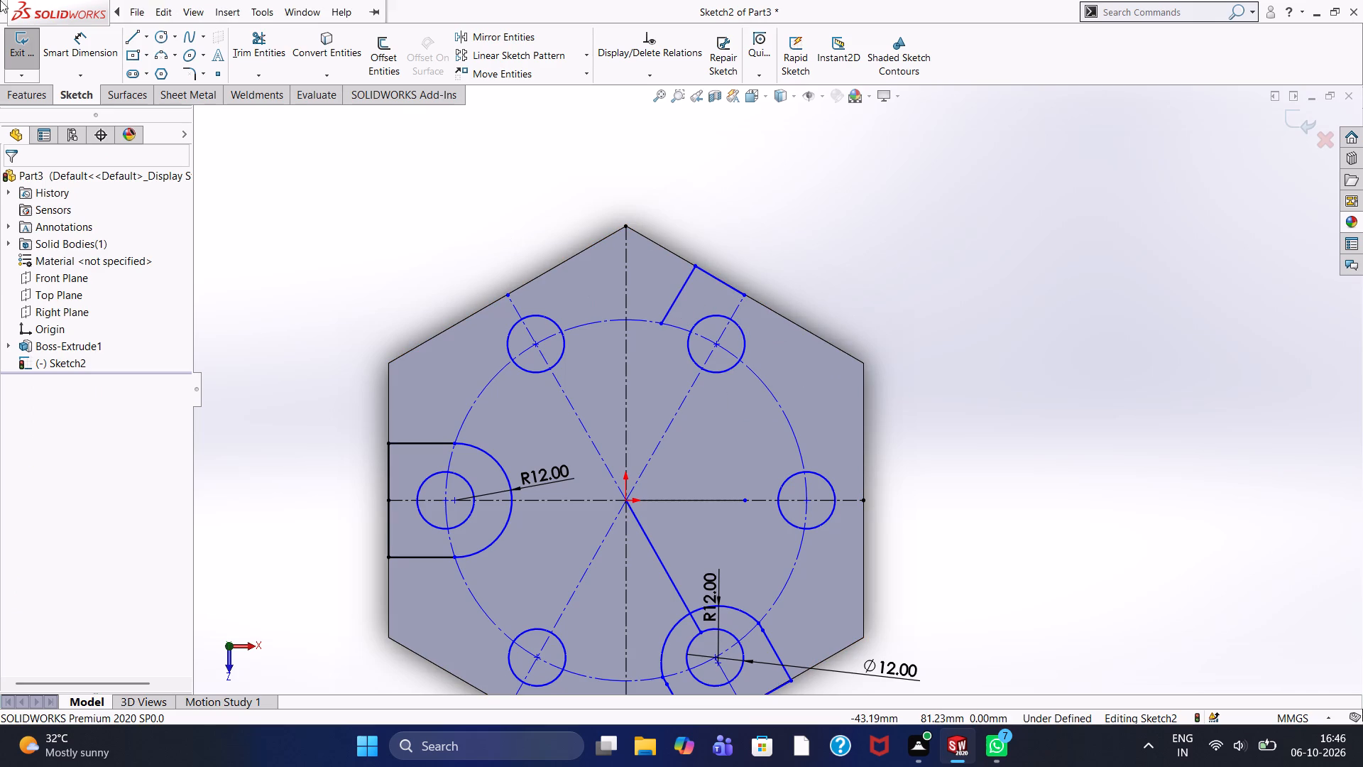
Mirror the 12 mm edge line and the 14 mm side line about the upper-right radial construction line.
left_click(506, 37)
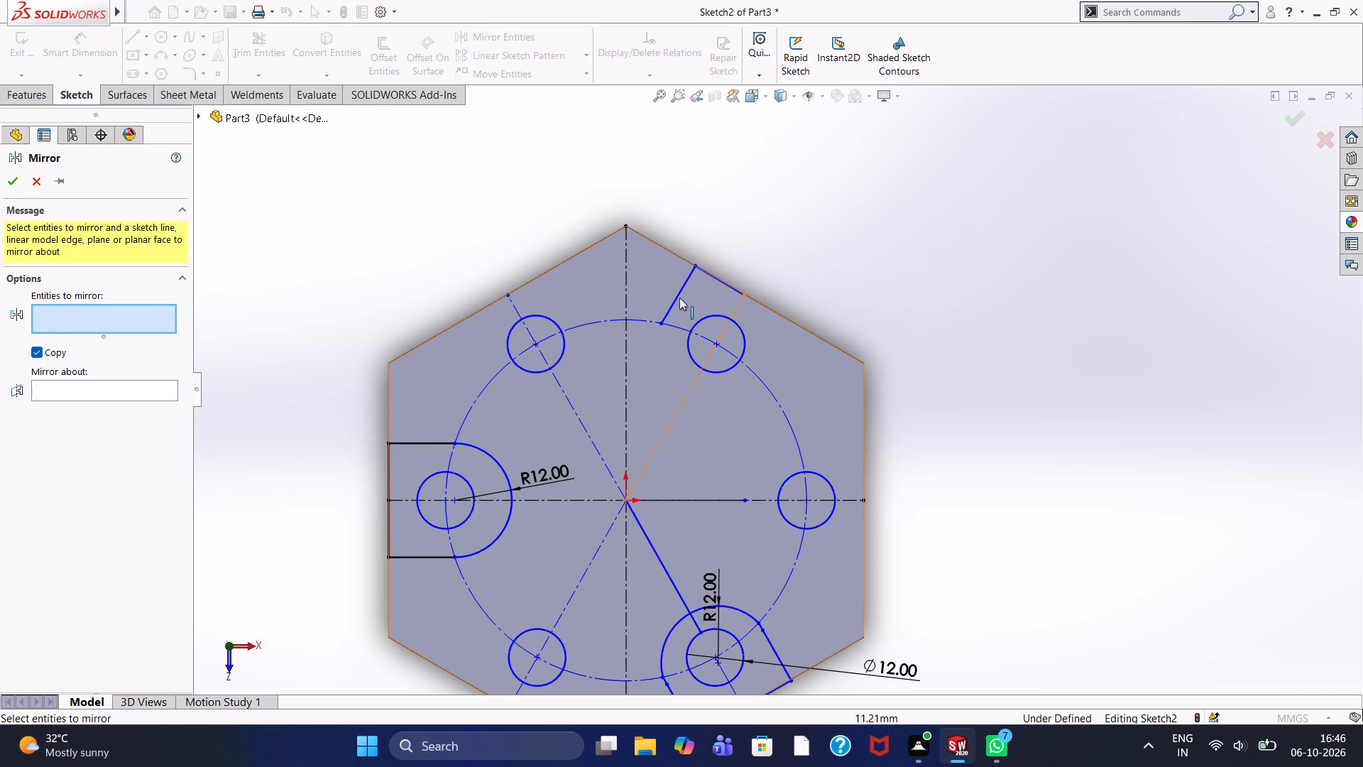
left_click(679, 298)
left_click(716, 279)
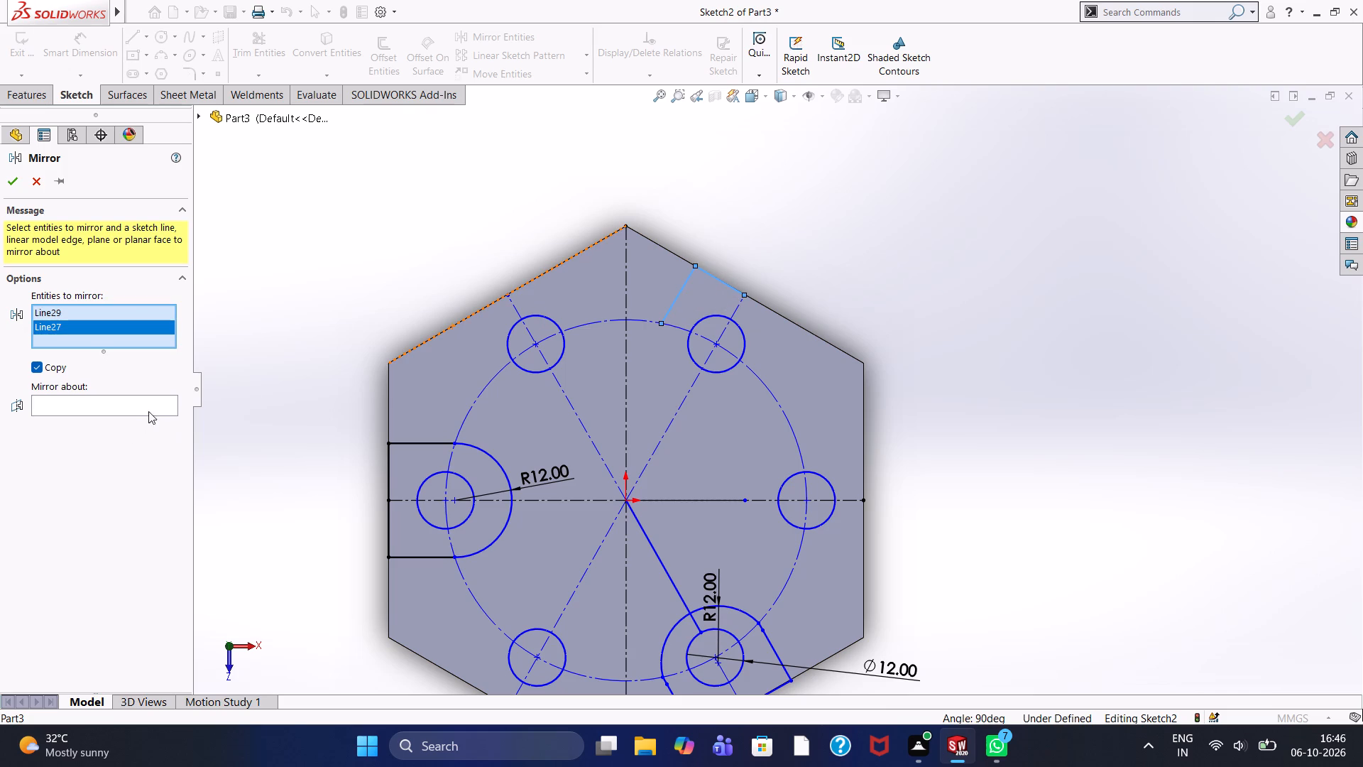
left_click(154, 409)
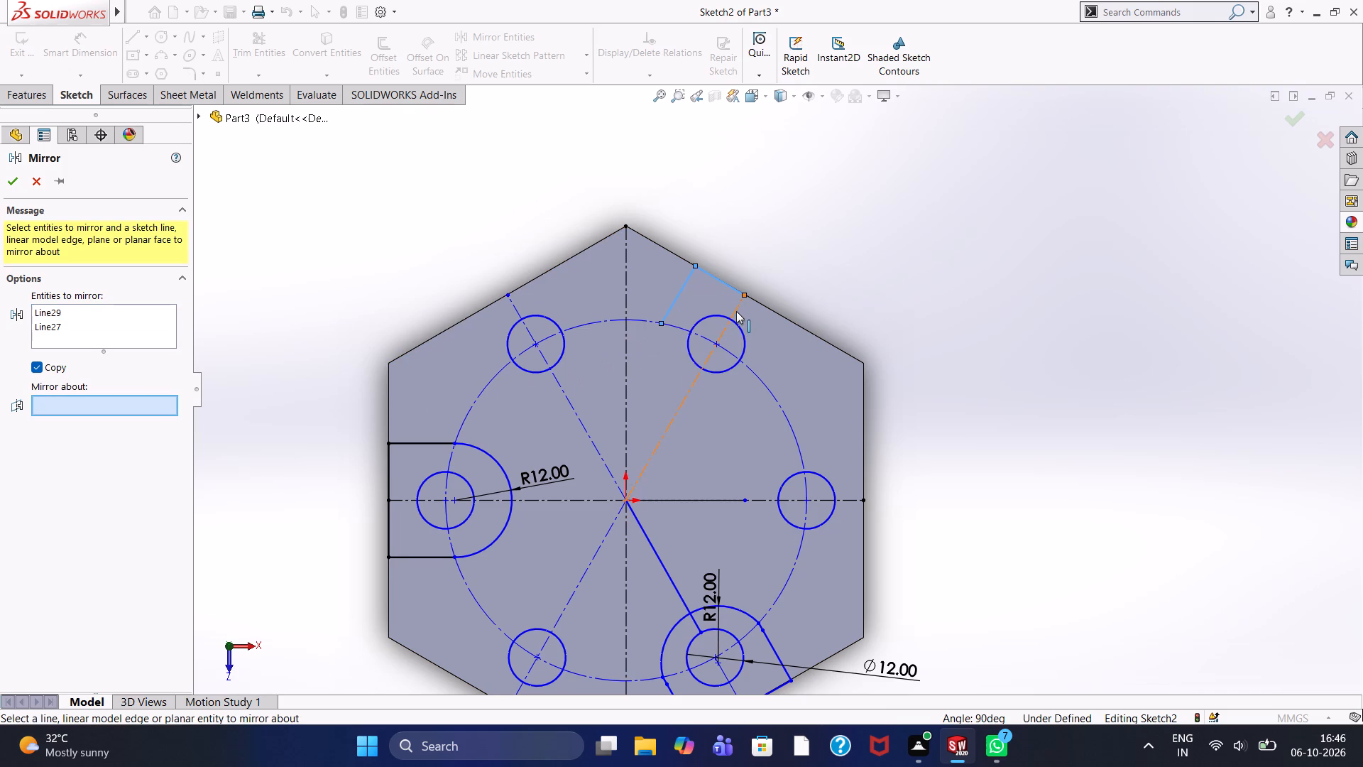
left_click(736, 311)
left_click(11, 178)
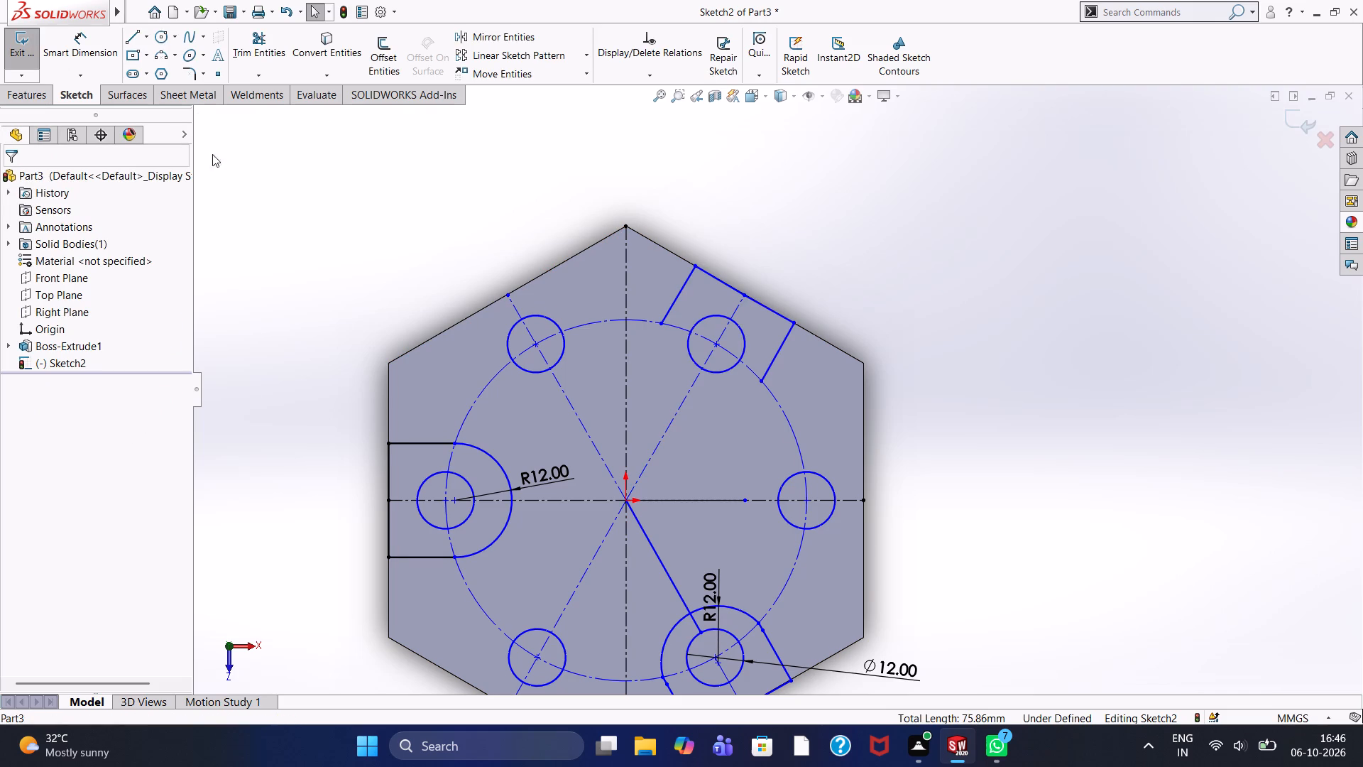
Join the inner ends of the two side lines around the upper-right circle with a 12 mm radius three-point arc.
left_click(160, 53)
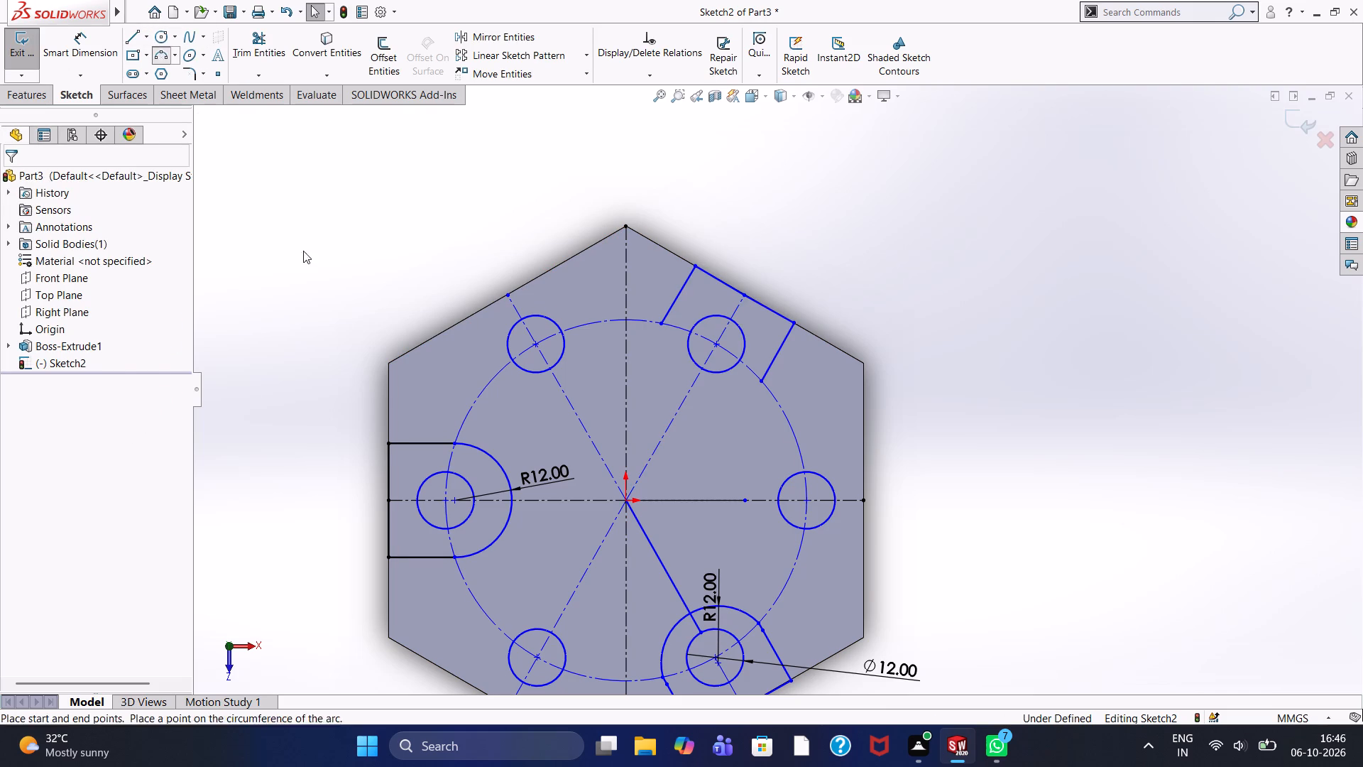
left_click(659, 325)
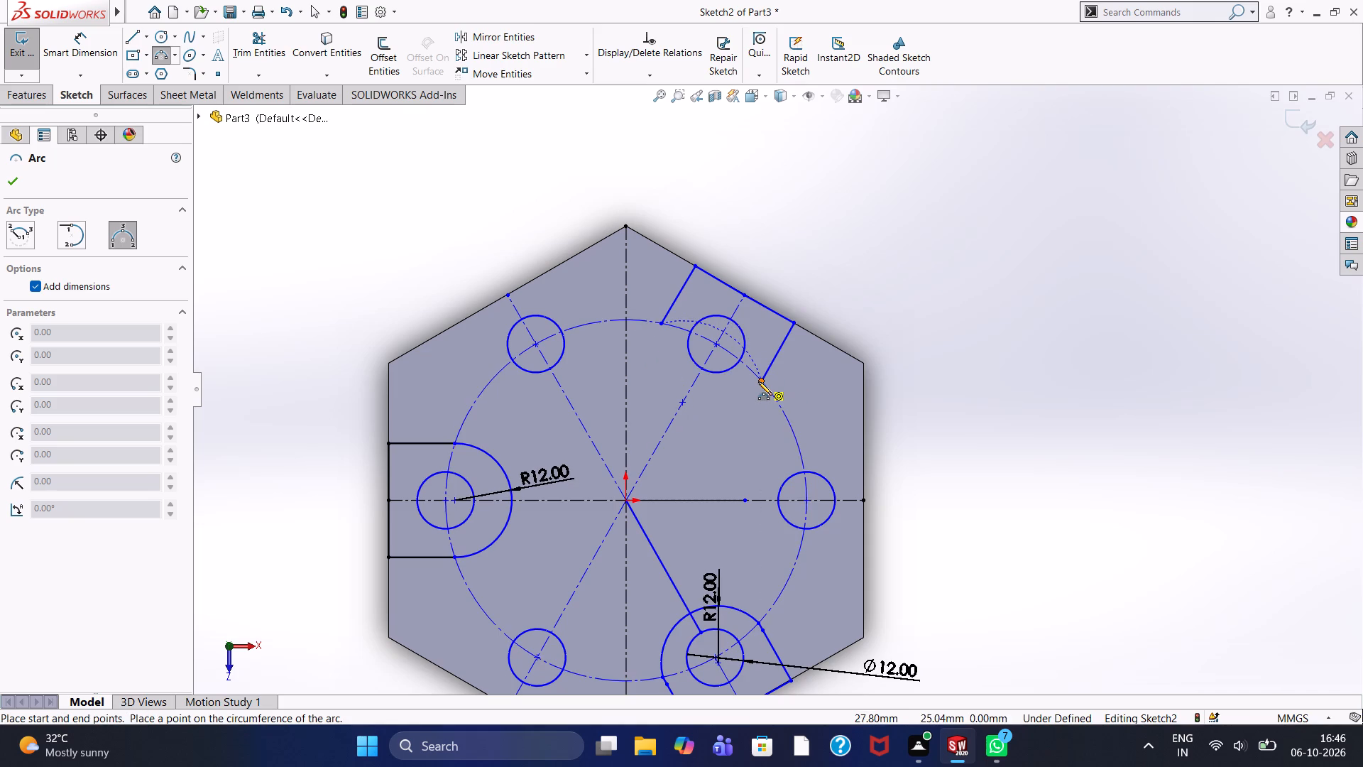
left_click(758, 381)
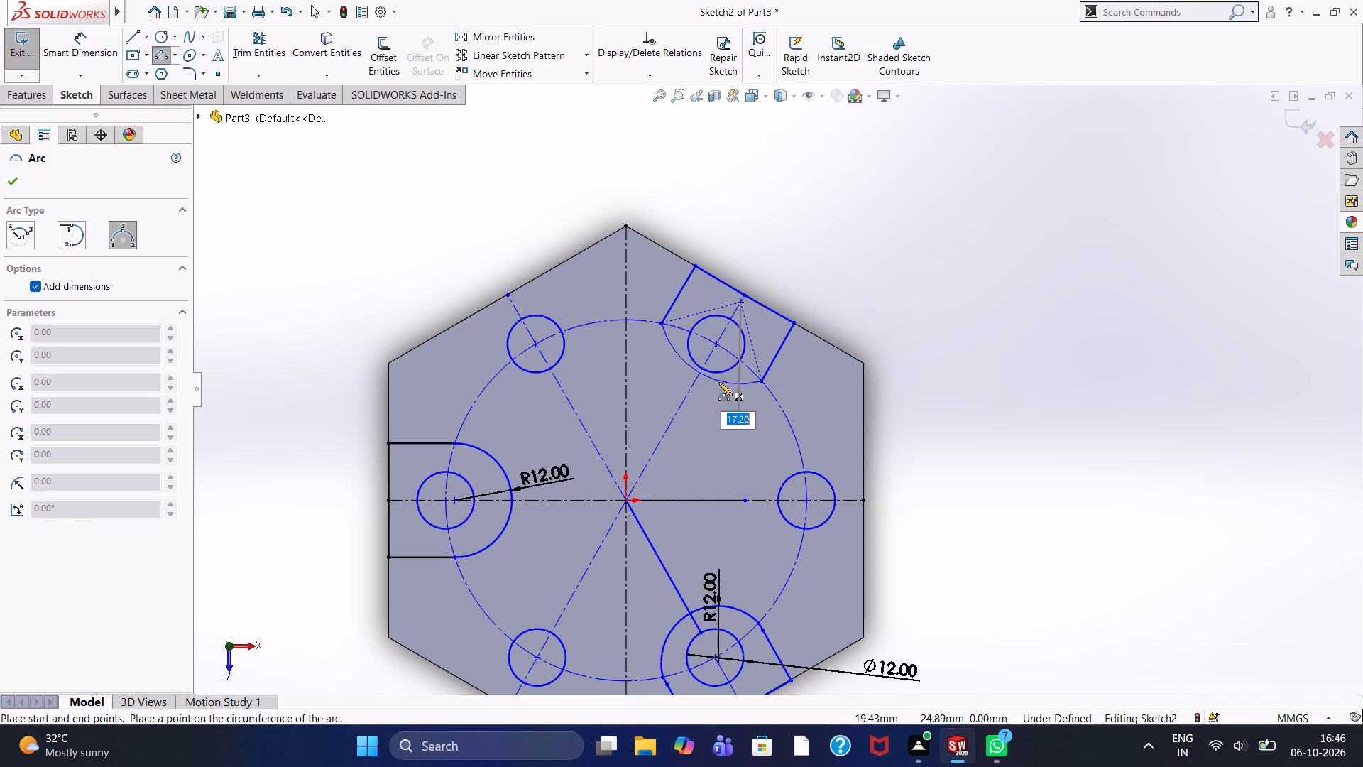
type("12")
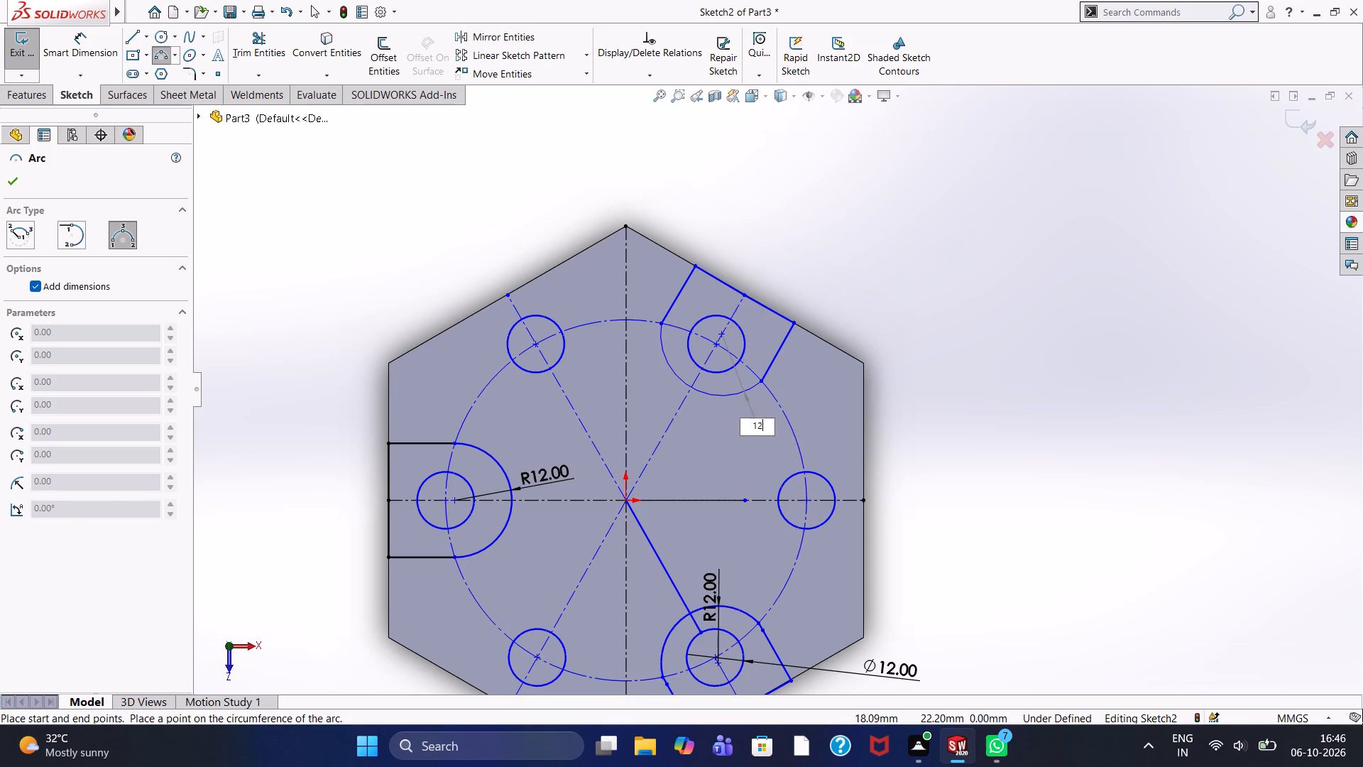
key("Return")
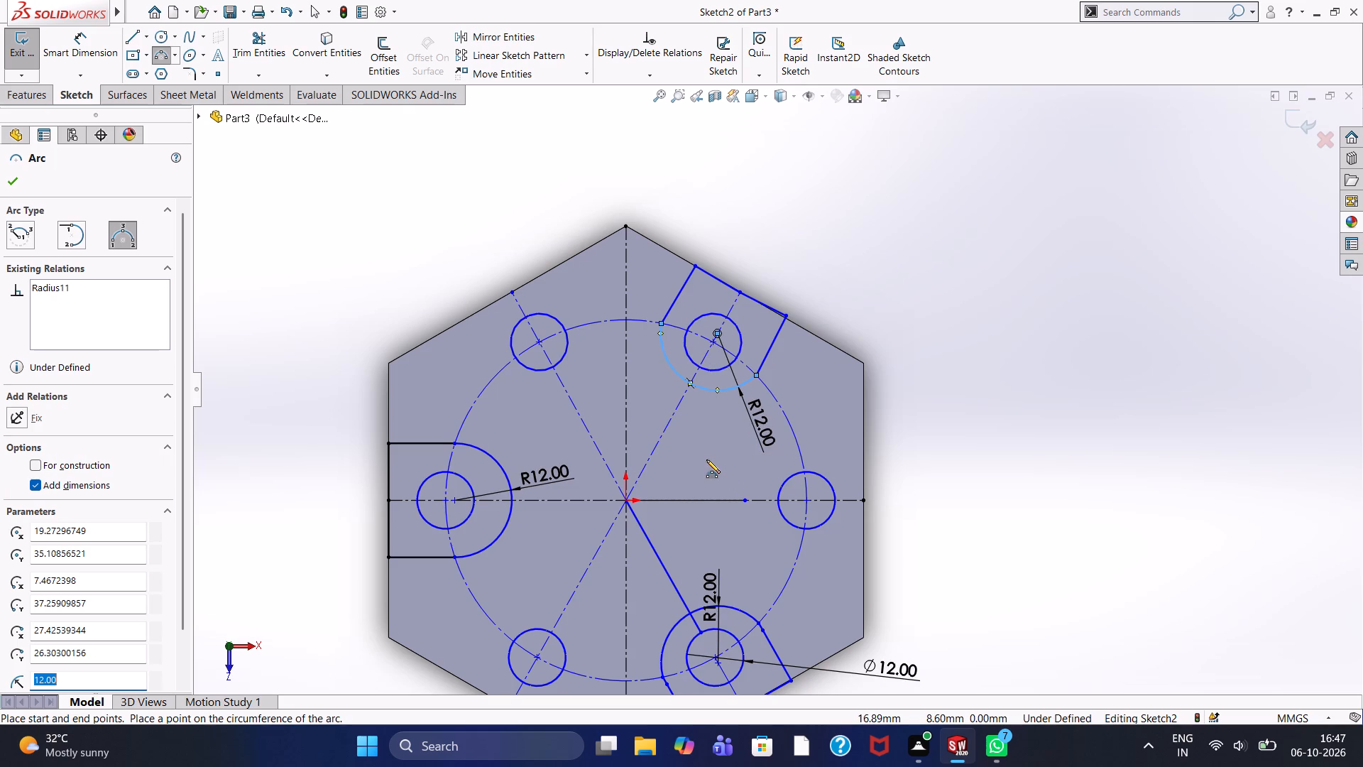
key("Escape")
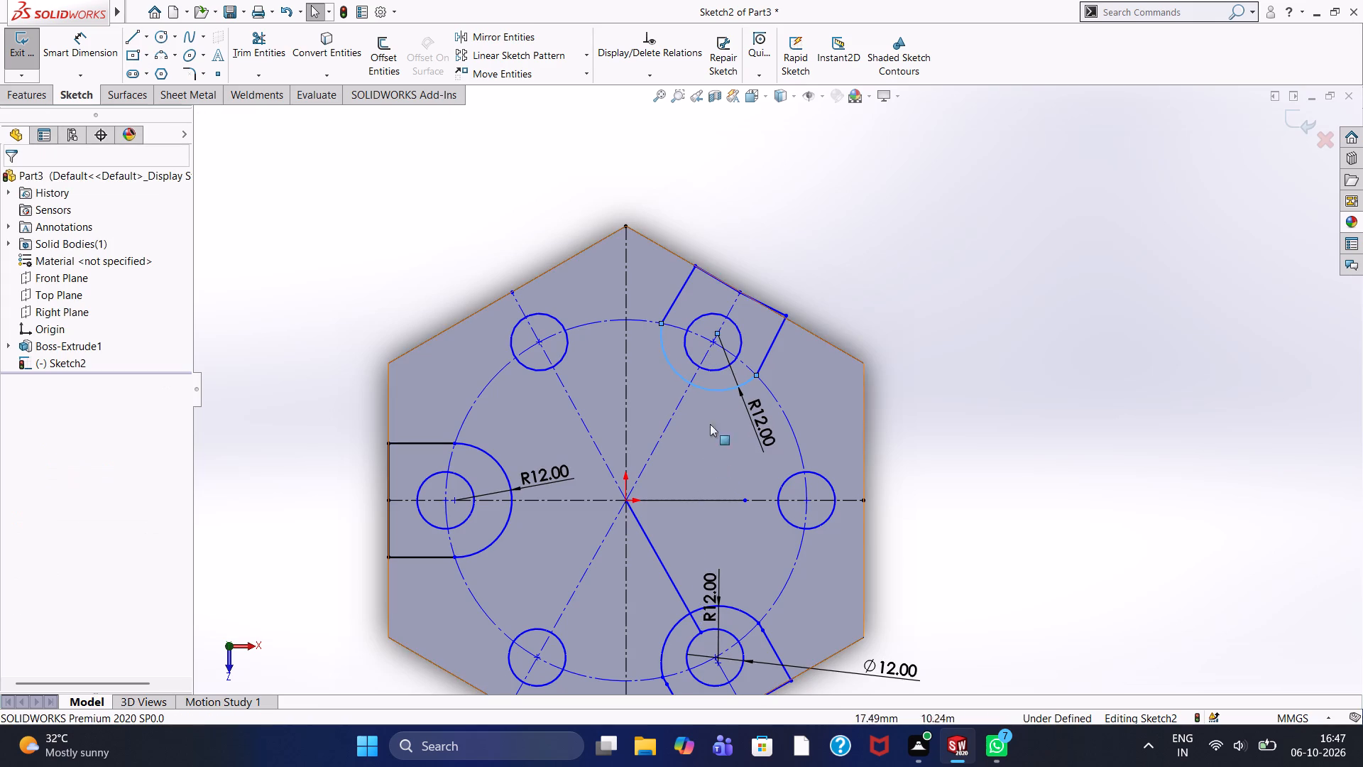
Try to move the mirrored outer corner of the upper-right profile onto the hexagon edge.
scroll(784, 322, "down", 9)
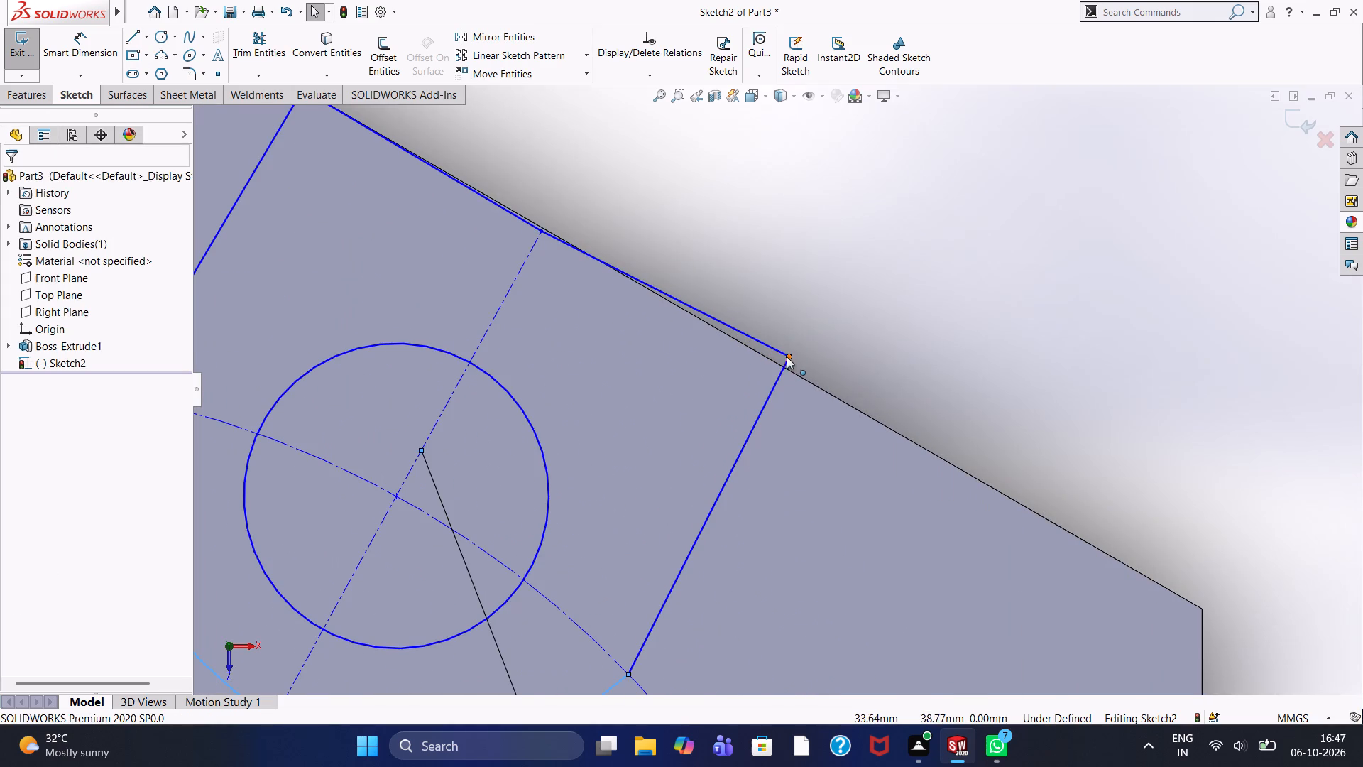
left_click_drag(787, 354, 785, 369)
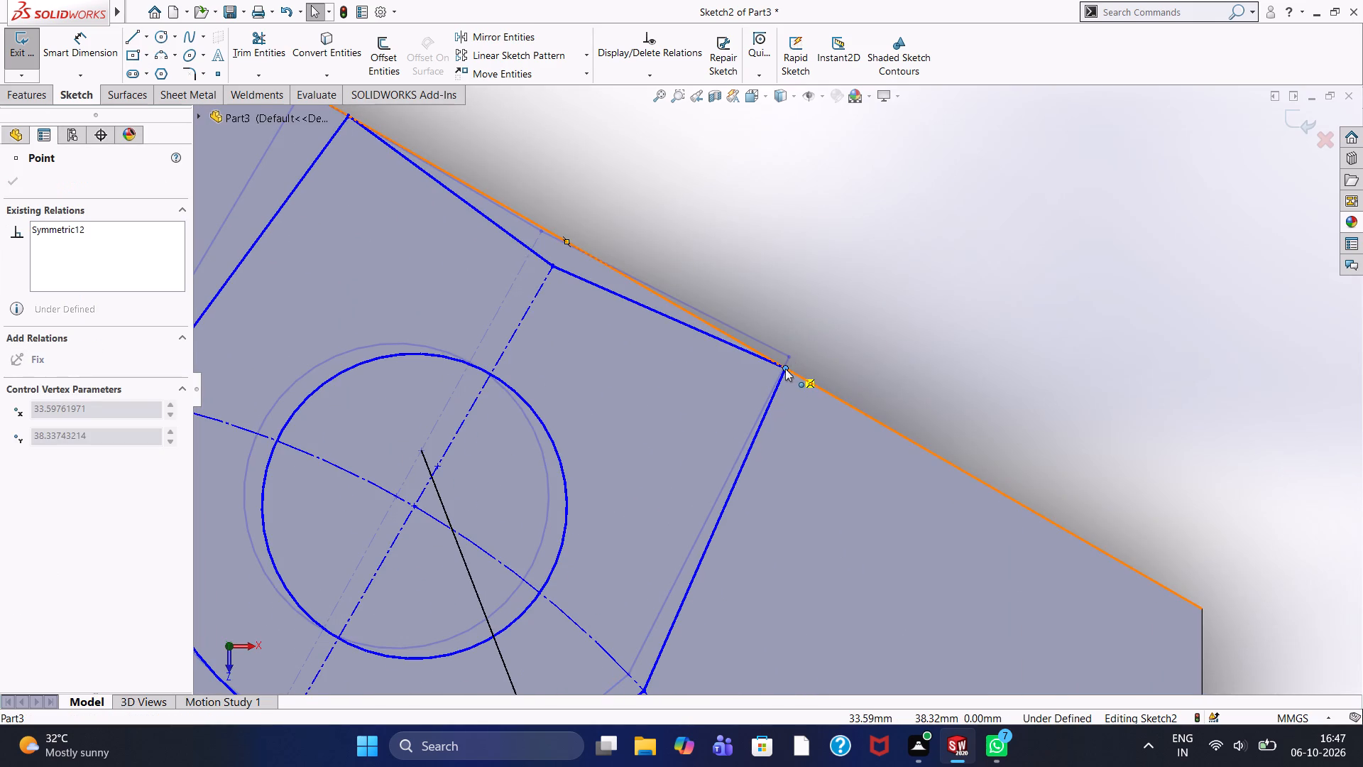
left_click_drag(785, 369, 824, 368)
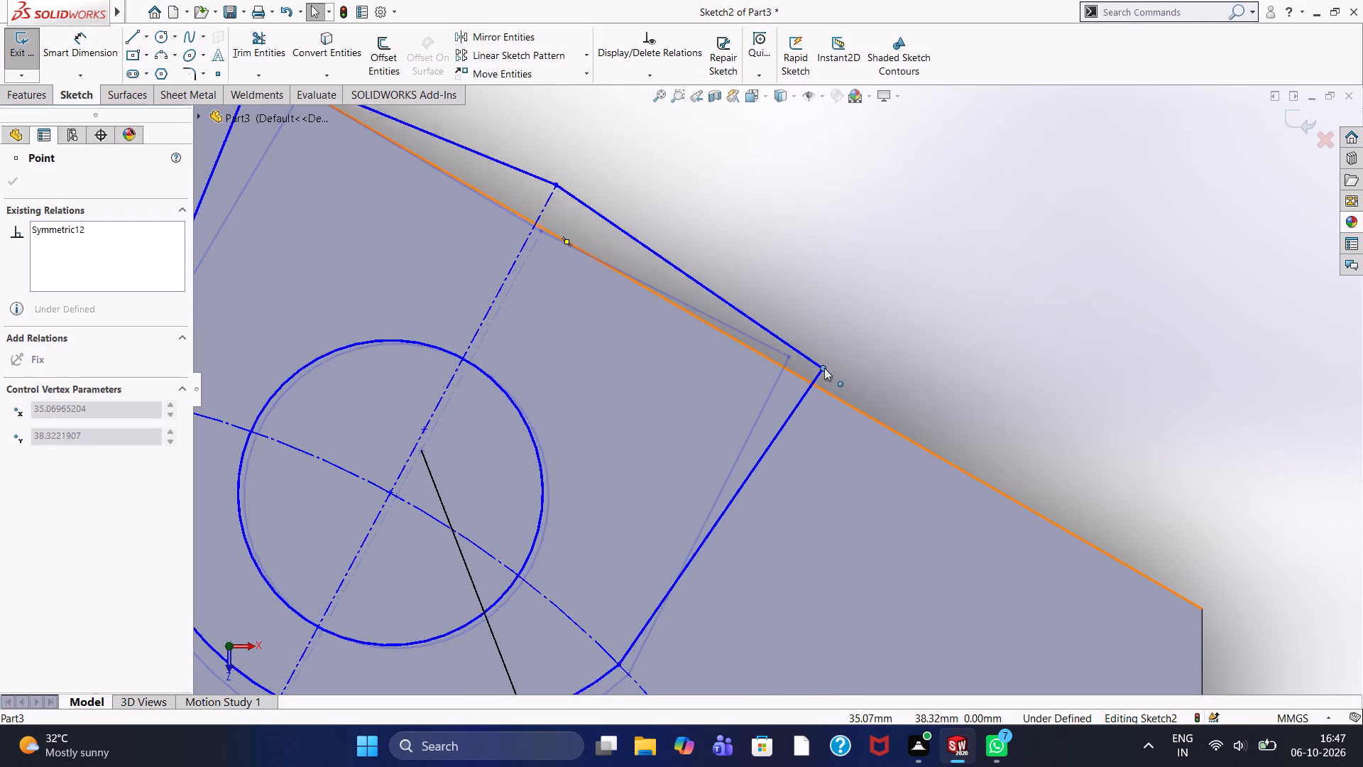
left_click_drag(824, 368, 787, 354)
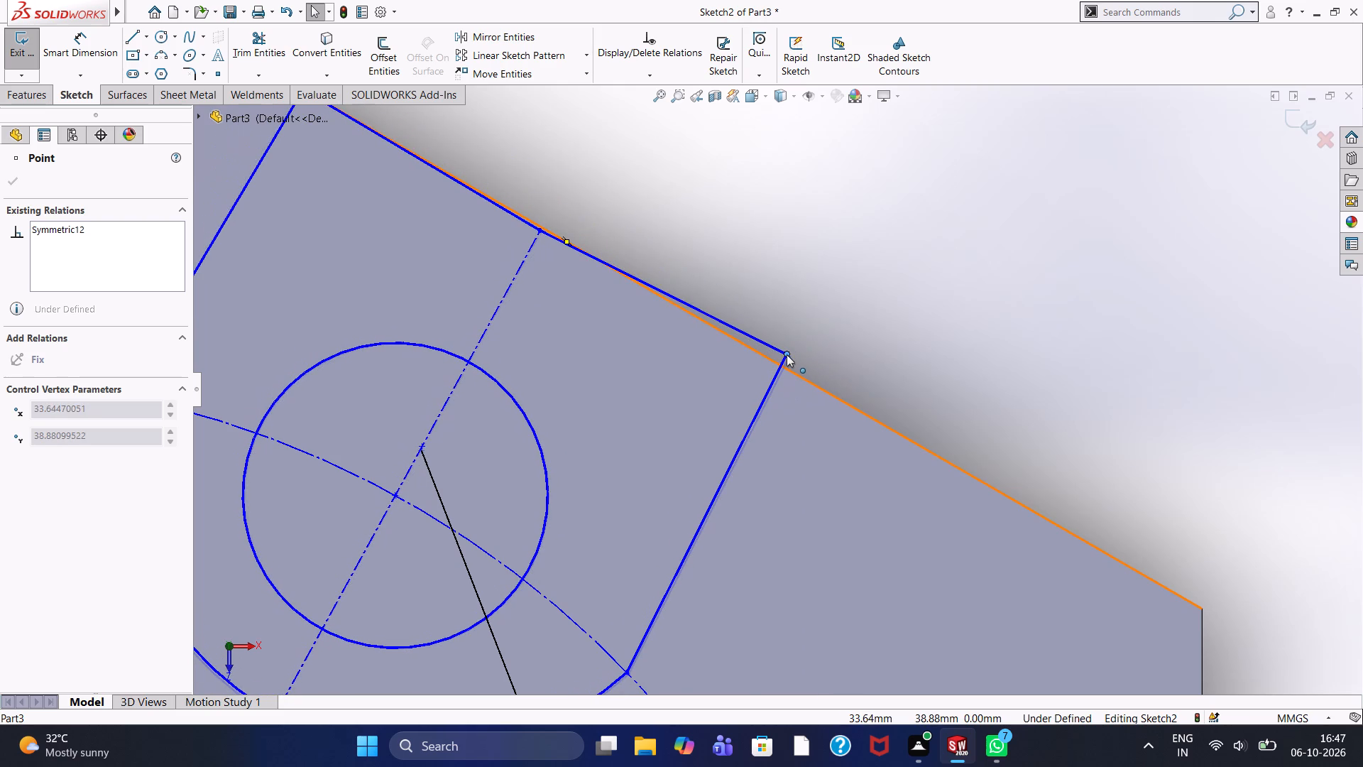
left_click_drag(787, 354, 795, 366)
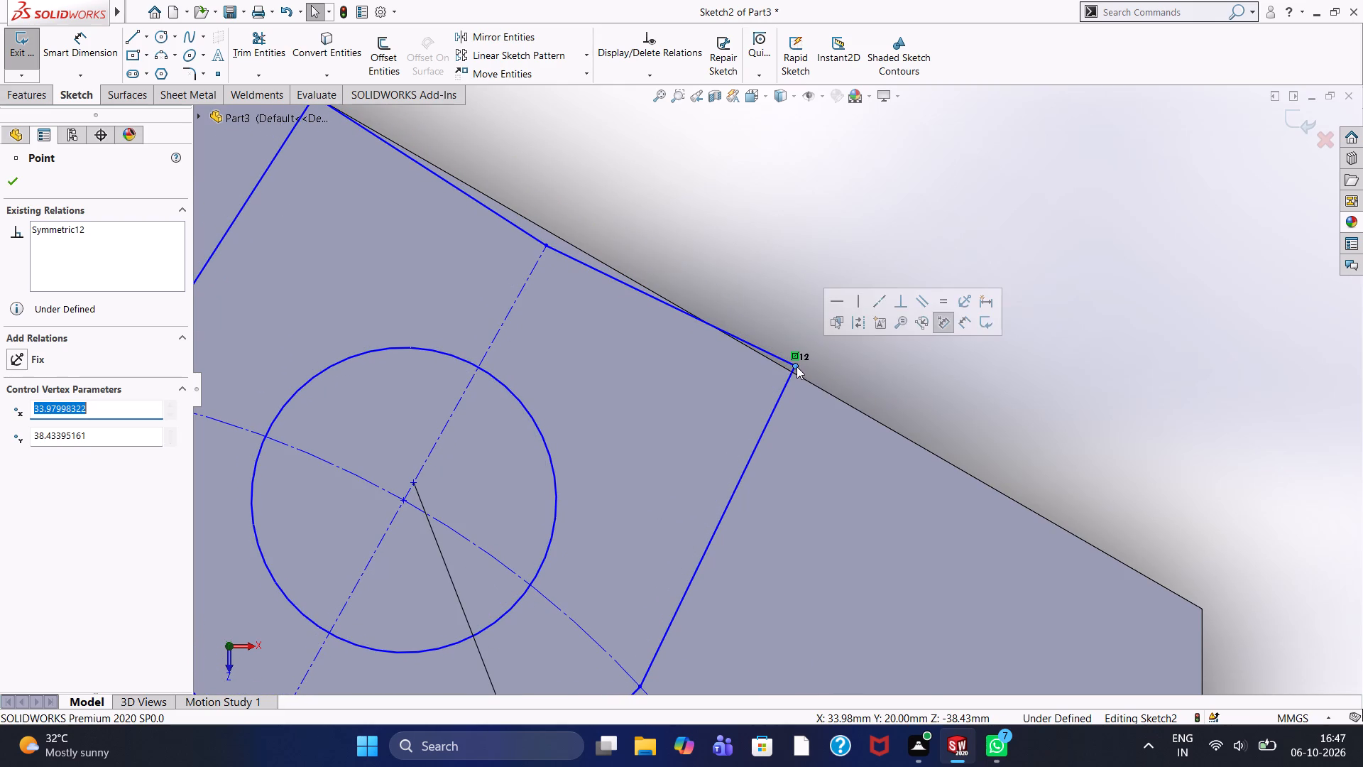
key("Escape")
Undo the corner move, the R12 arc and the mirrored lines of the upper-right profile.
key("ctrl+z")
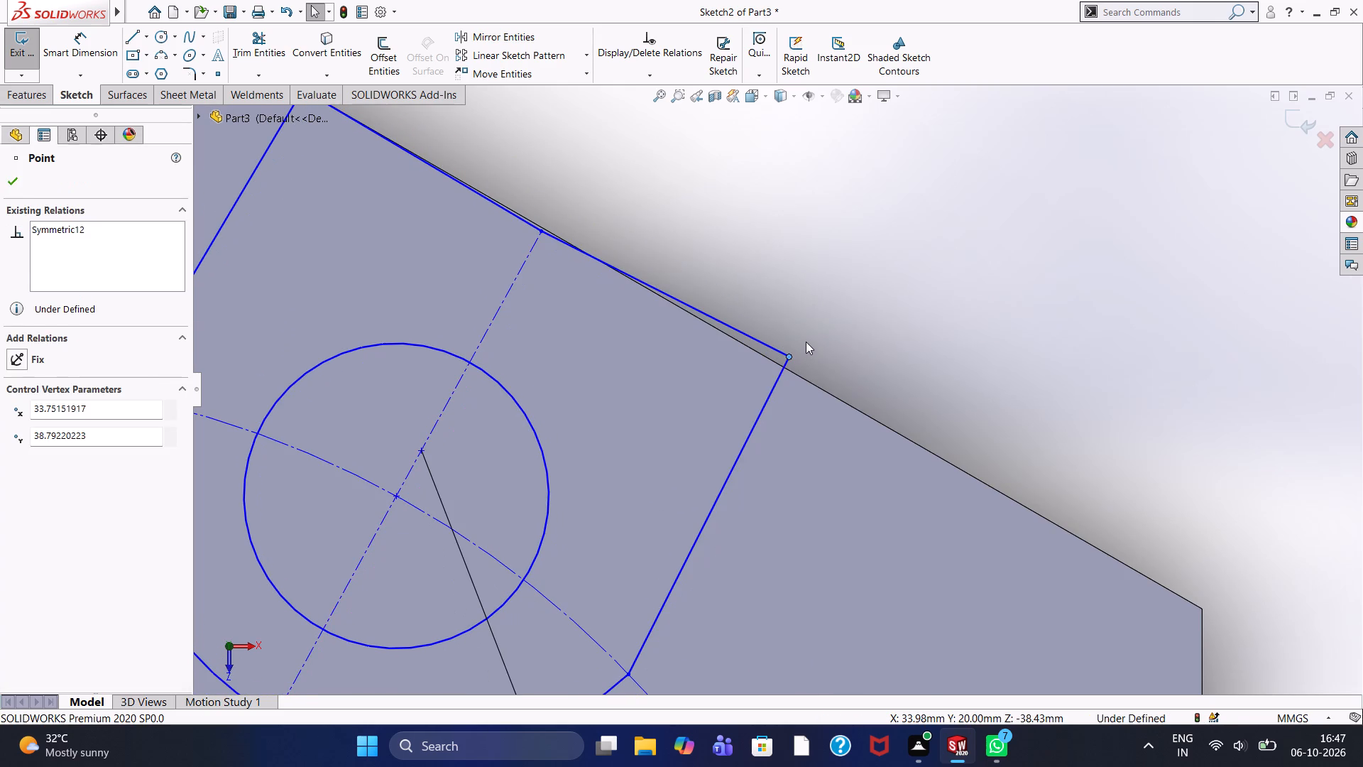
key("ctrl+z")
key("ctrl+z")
Examine closely where the 12 mm line and the radial construction line end at the upper-right hexagon edge.
scroll(682, 375, "up", 5)
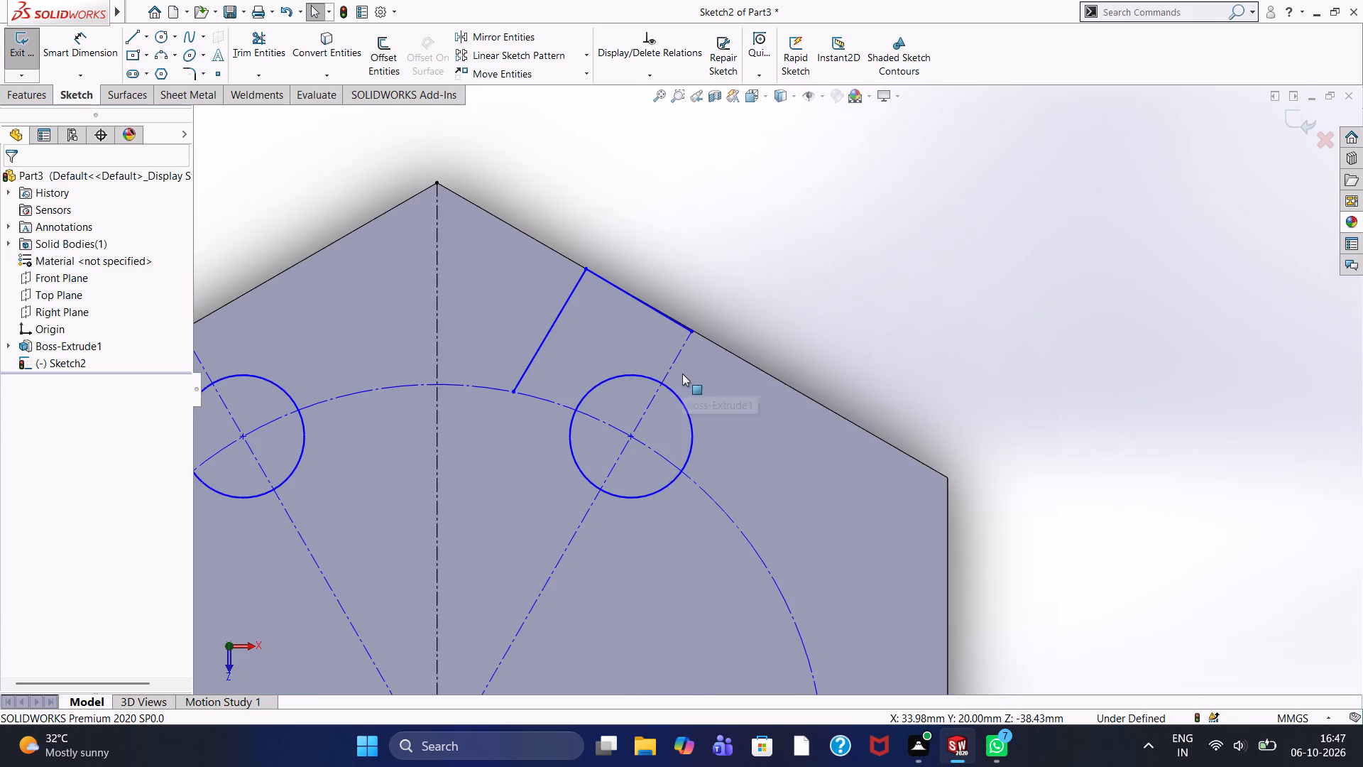
scroll(710, 414, "down", 5)
scroll(650, 258, "down", 2)
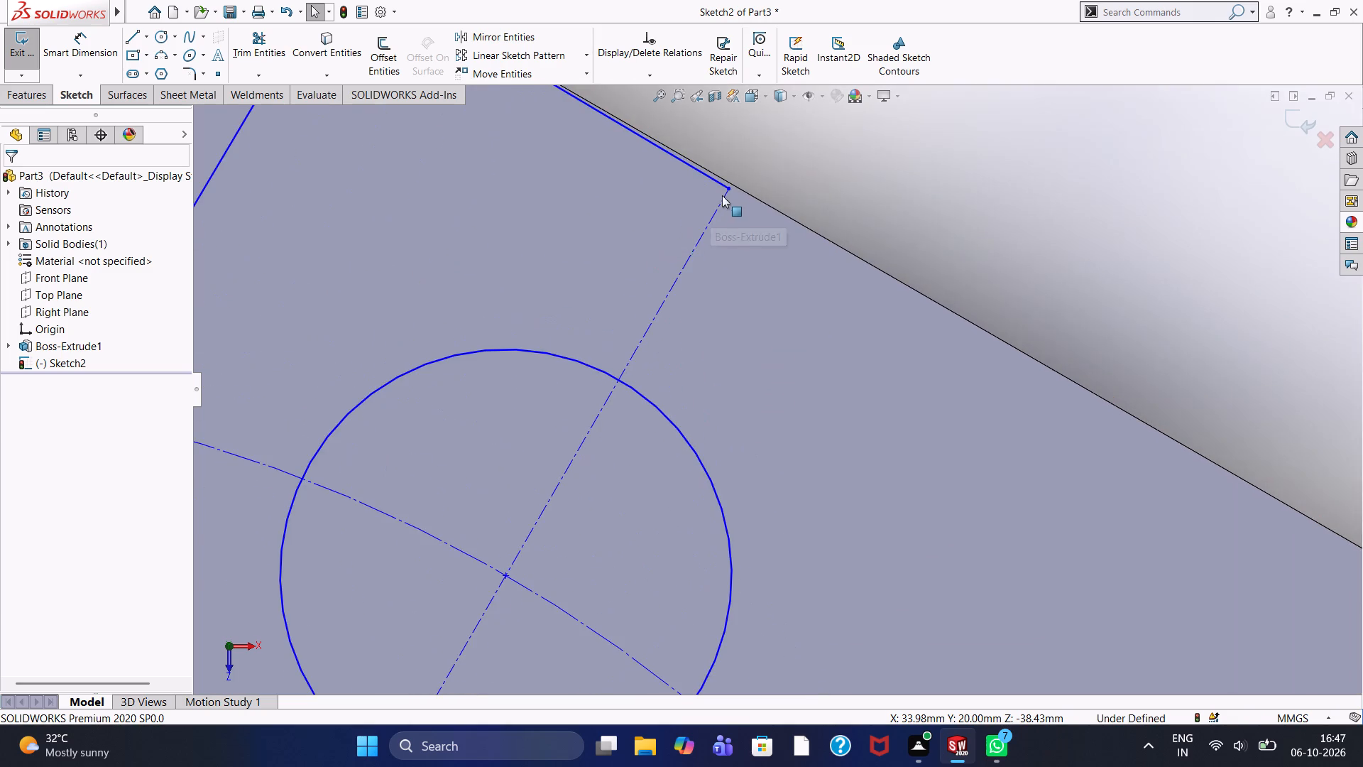
scroll(723, 195, "down", 4)
scroll(779, 239, "down", 11)
scroll(710, 344, "down", 6)
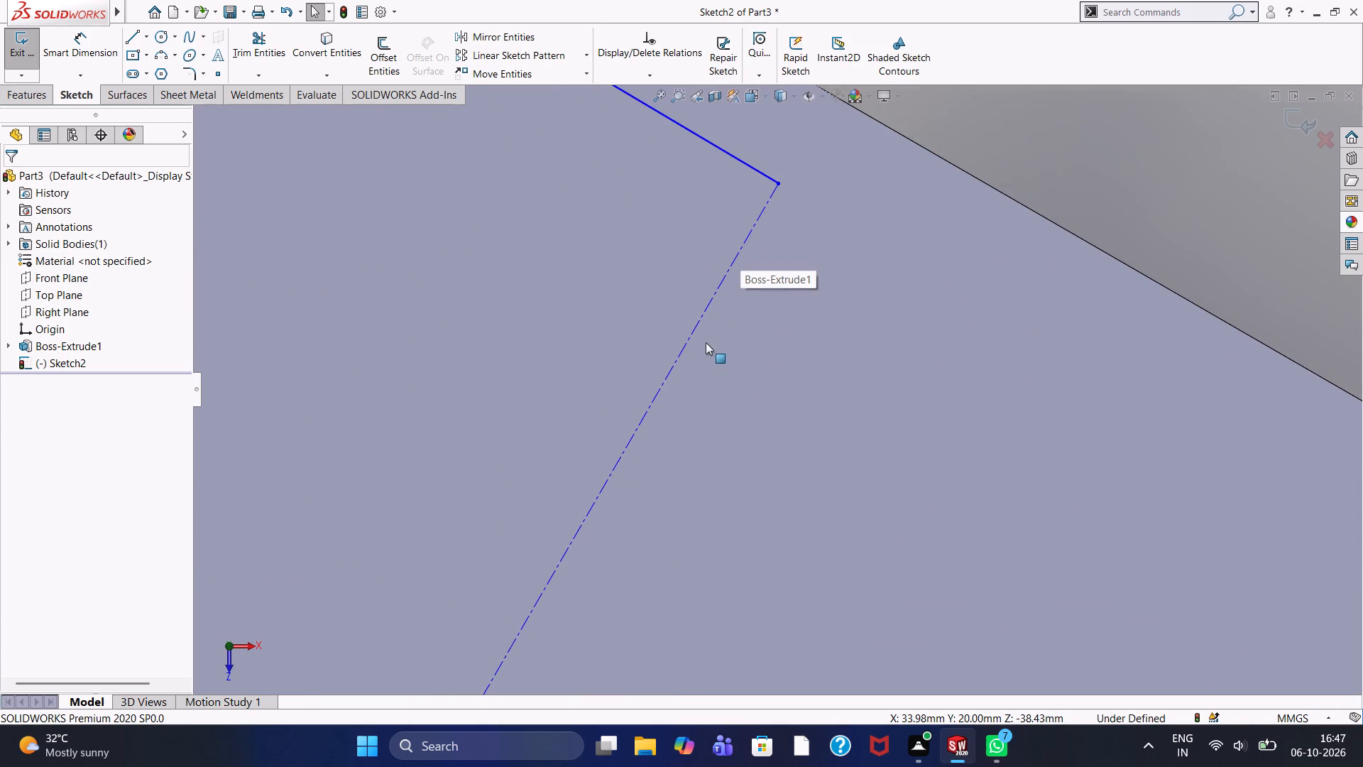
scroll(708, 310, "up", 10)
scroll(767, 392, "up", 3)
scroll(767, 392, "down", 1)
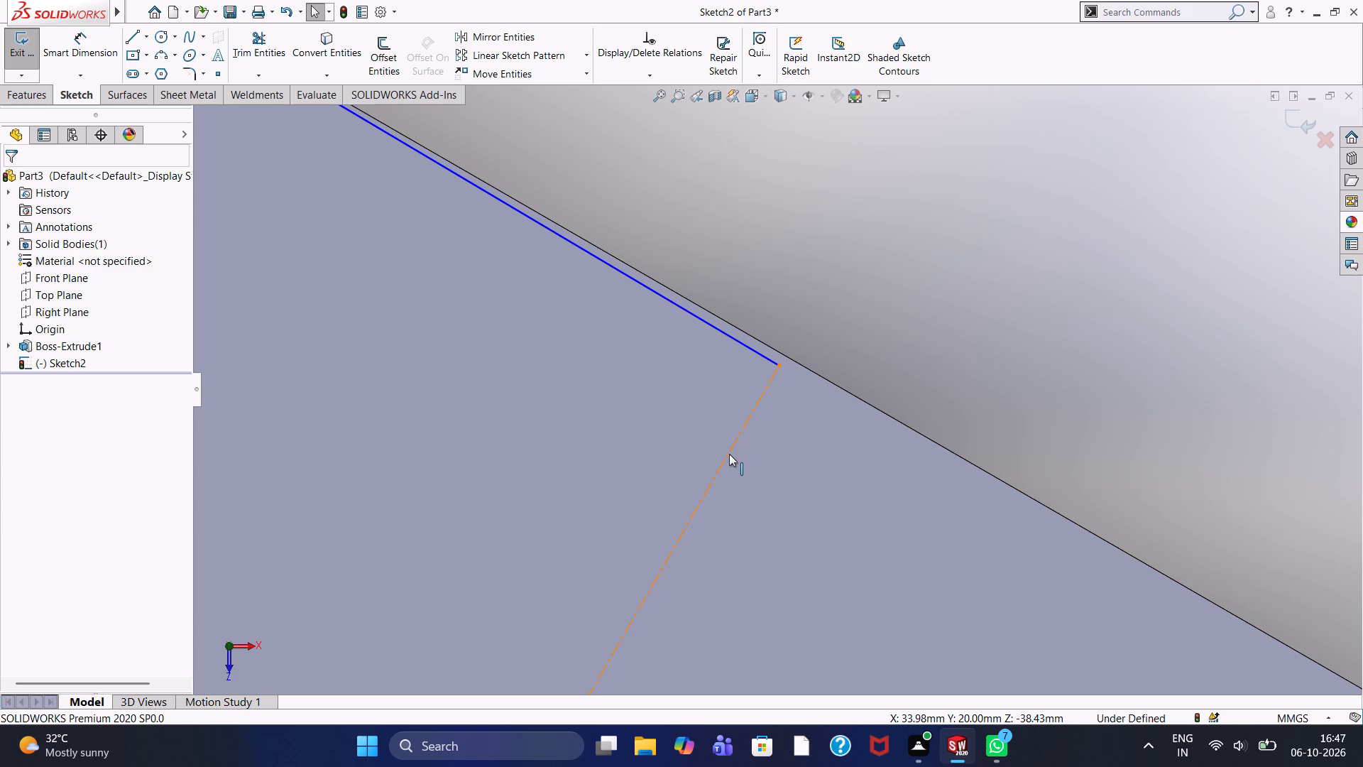
Draw a short construction line extending the upper-right radial construction line from its outer end to the hexagon edge.
left_click(131, 37)
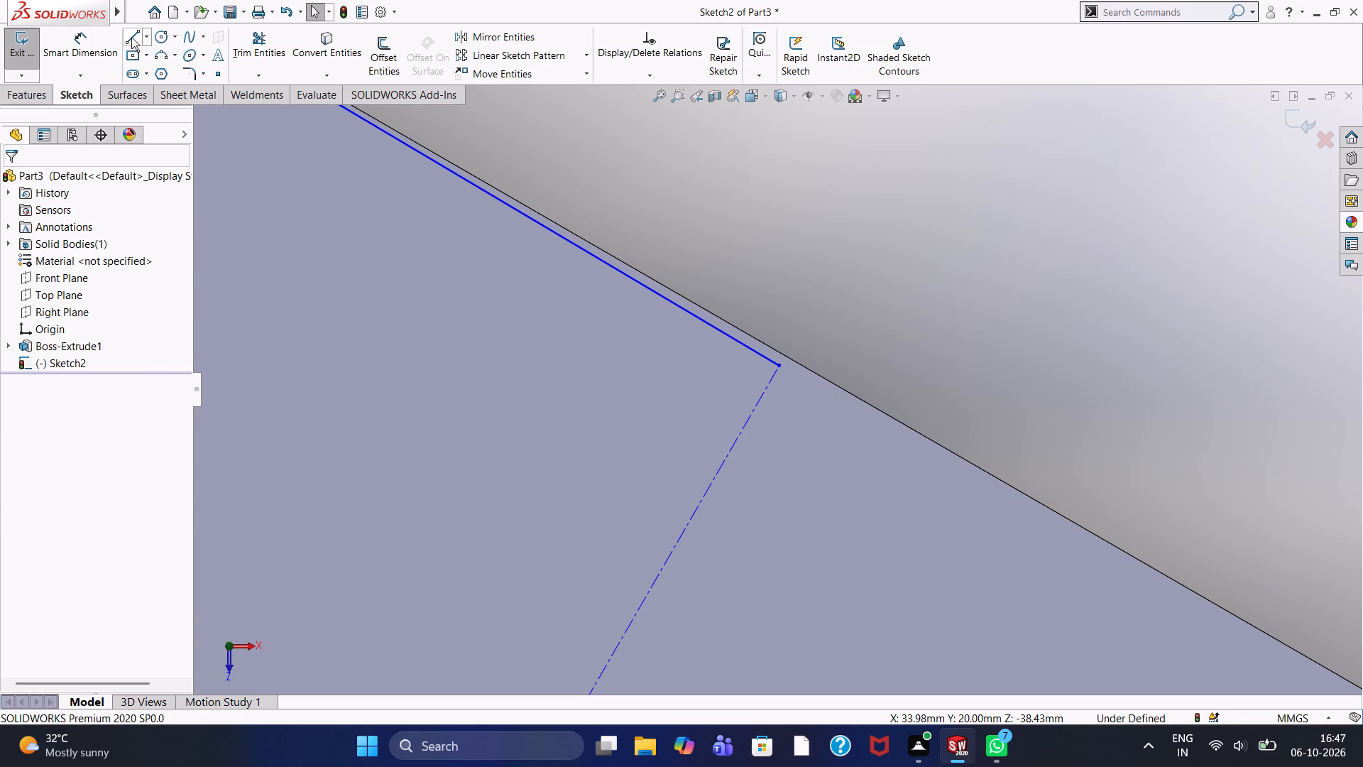
left_click(57, 370)
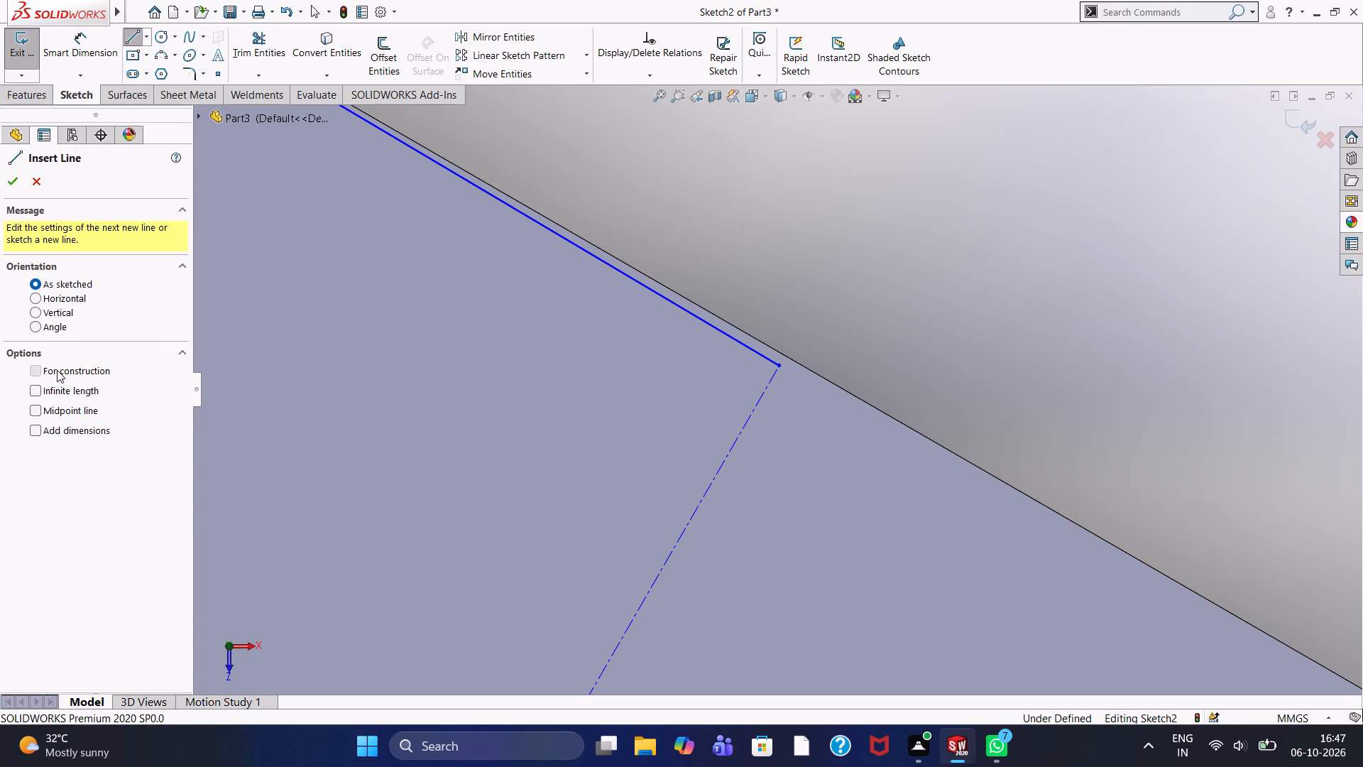
scroll(786, 398, "down", 7)
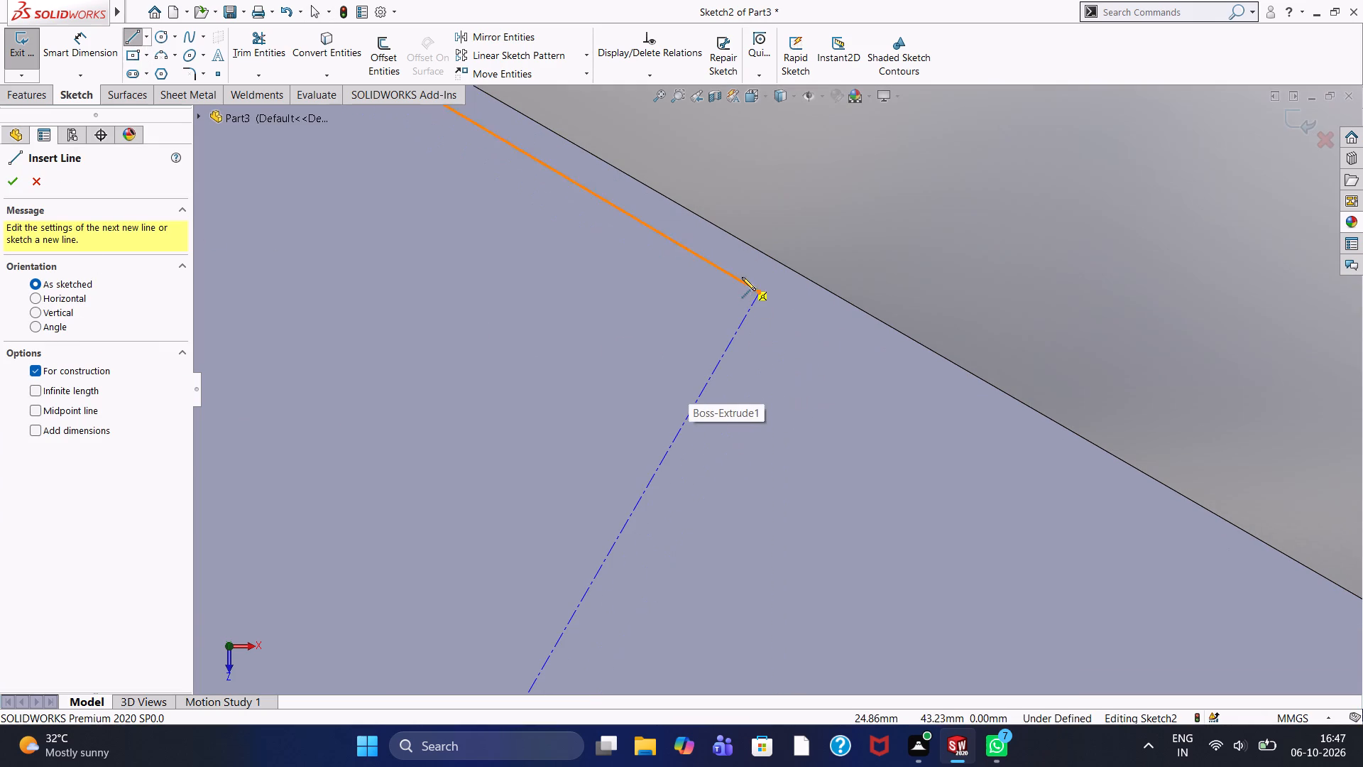
left_click(757, 296)
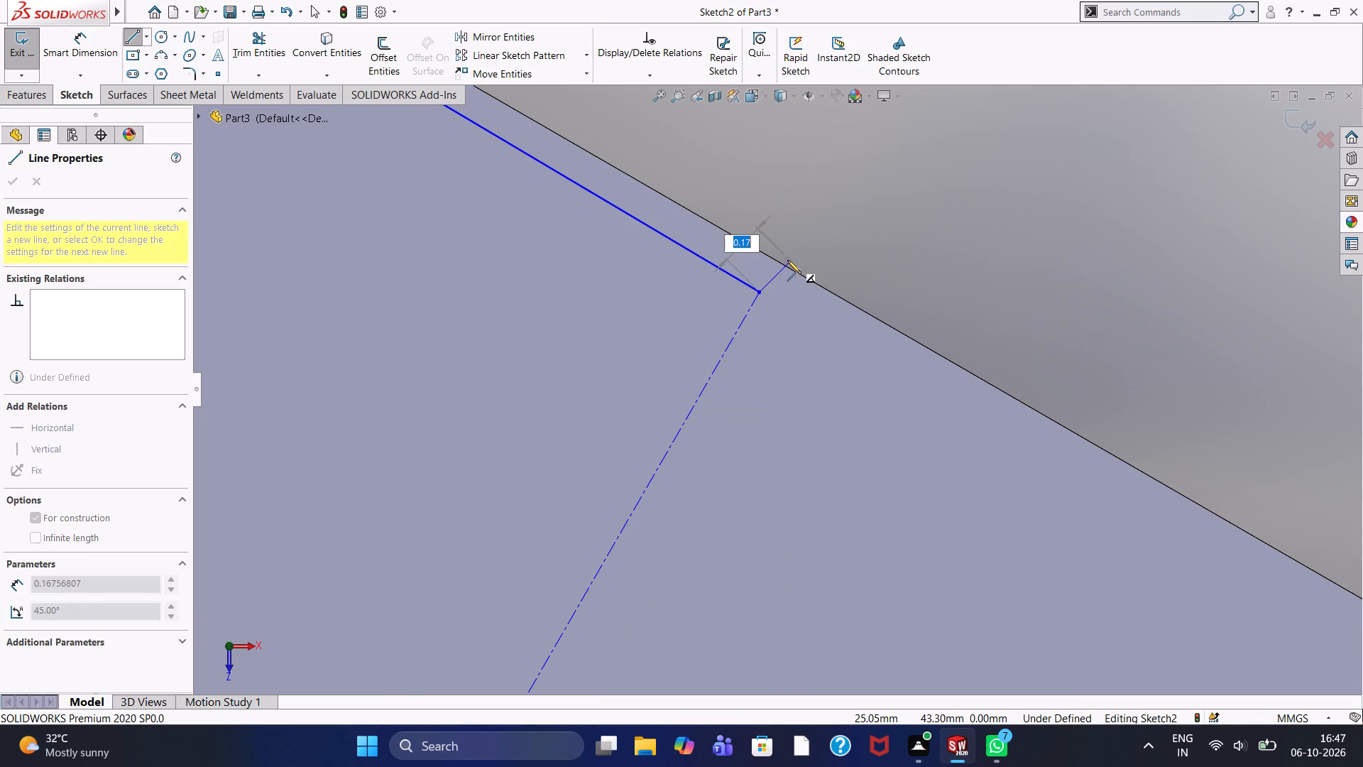
left_click(775, 261)
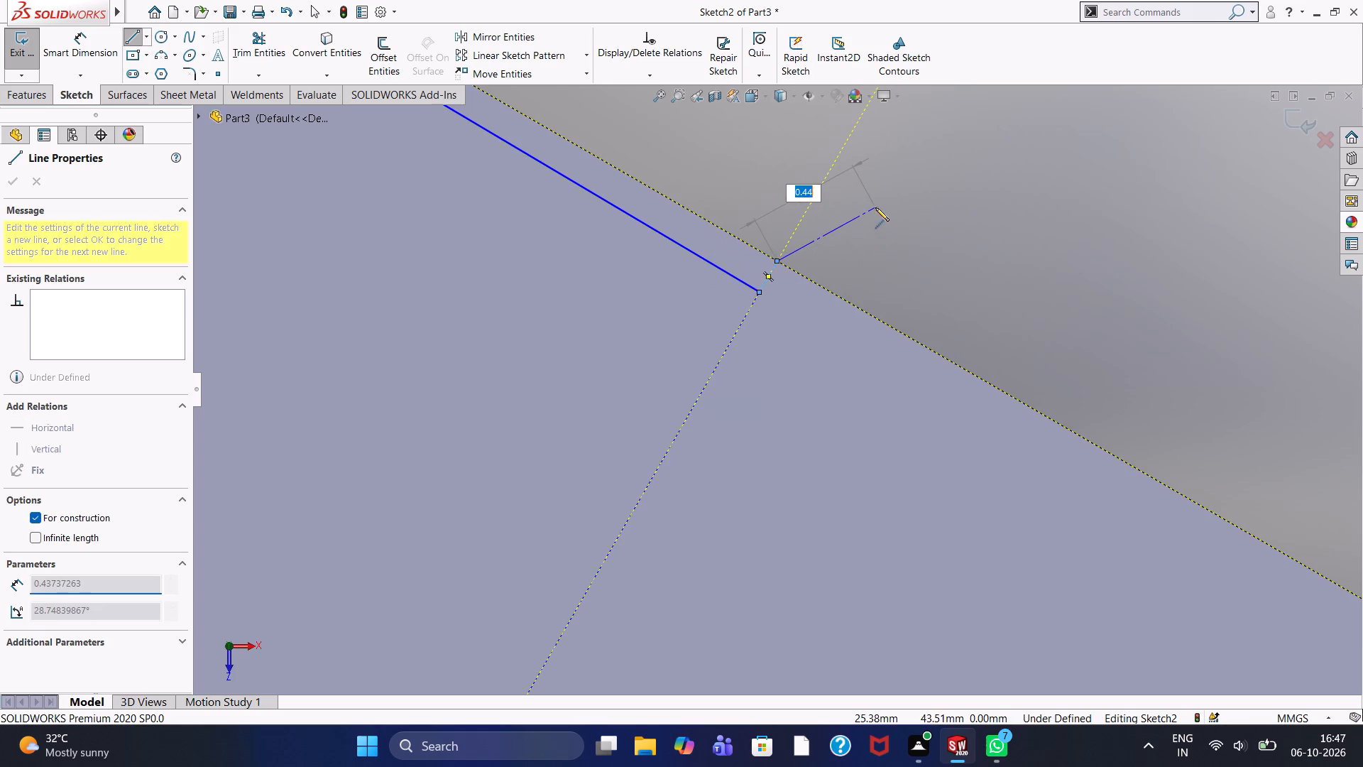
right_click(890, 214)
left_click(904, 228)
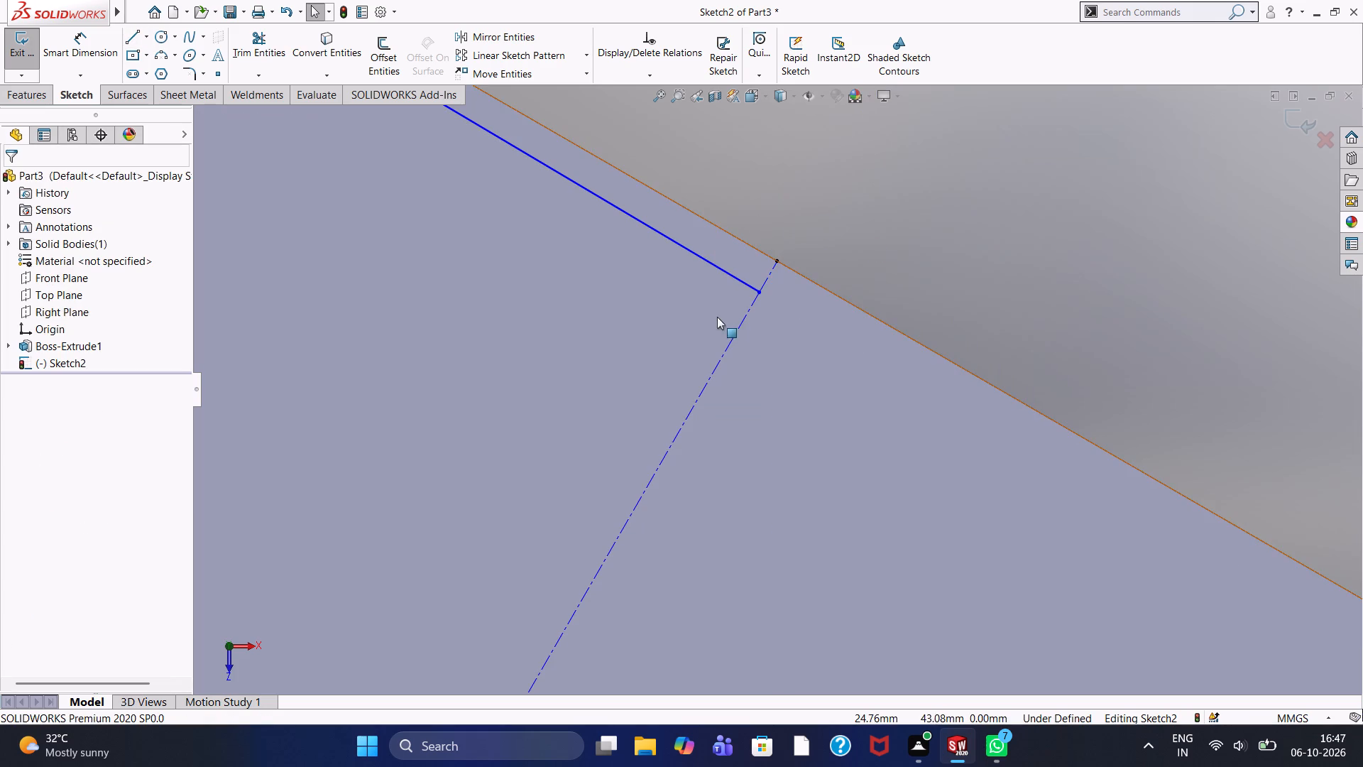
Delete the 12 mm line lying just inside the upper-right hexagon edge.
left_click(716, 268)
key("Delete")
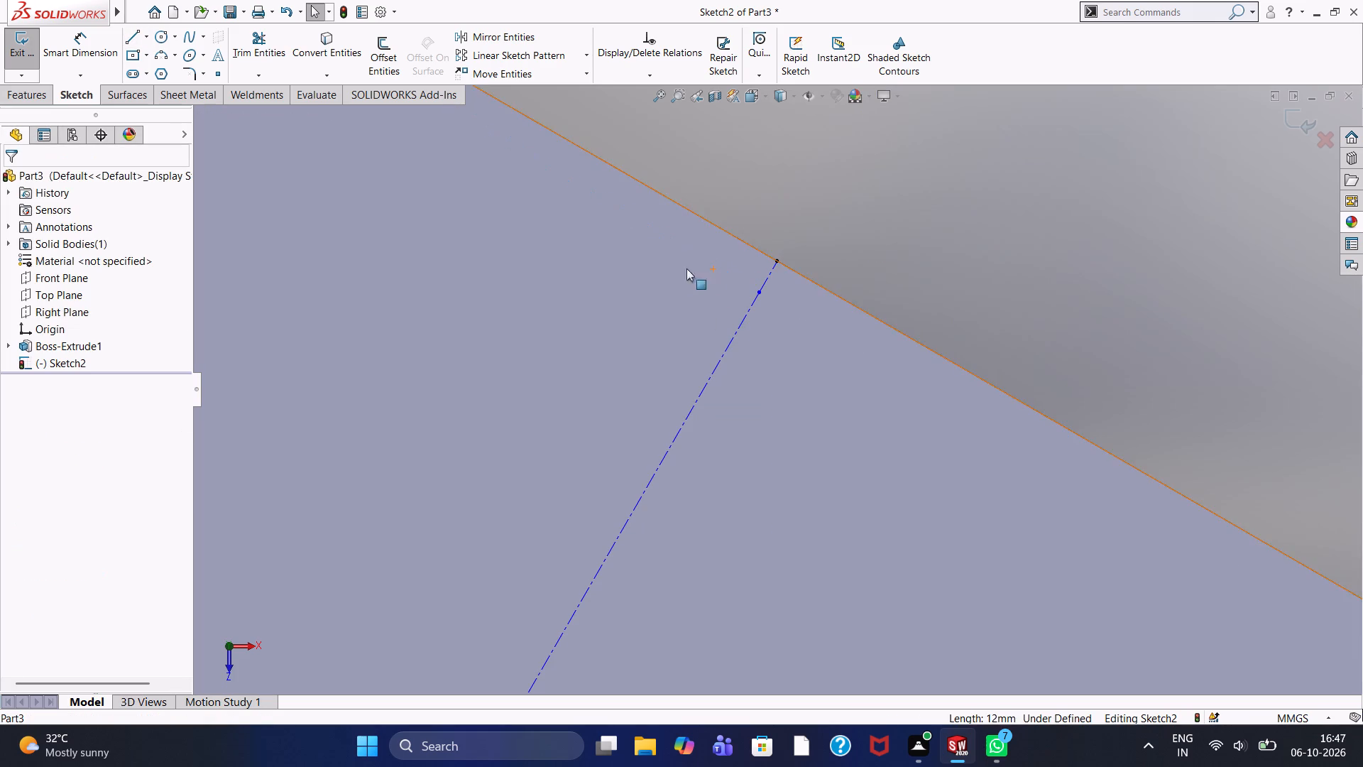
Draw a 12 mm line along the upper-right hexagon edge, from the side line's outer end to the extended construction line's end.
scroll(670, 268, "up", 8)
scroll(574, 359, "up", 3)
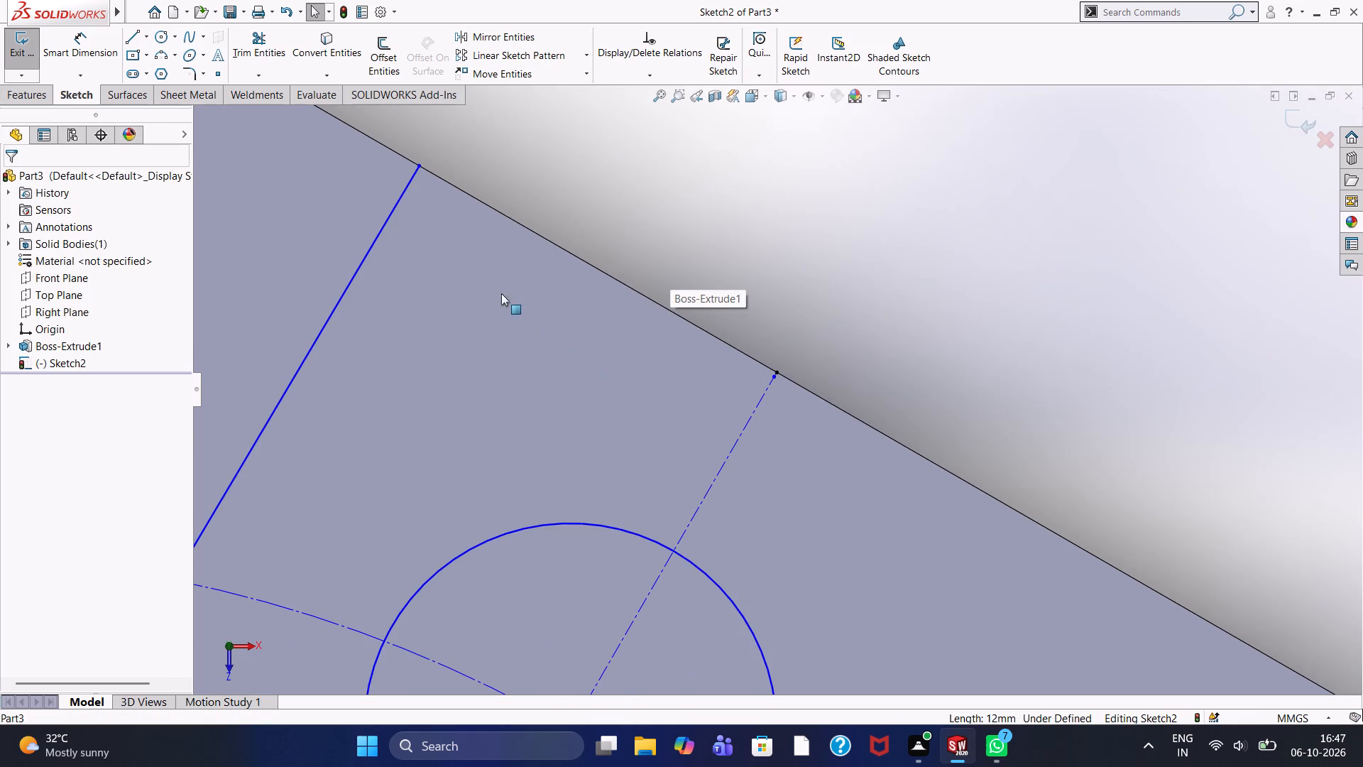
scroll(437, 207, "down", 5)
scroll(502, 183, "down", 4)
scroll(692, 224, "down", 2)
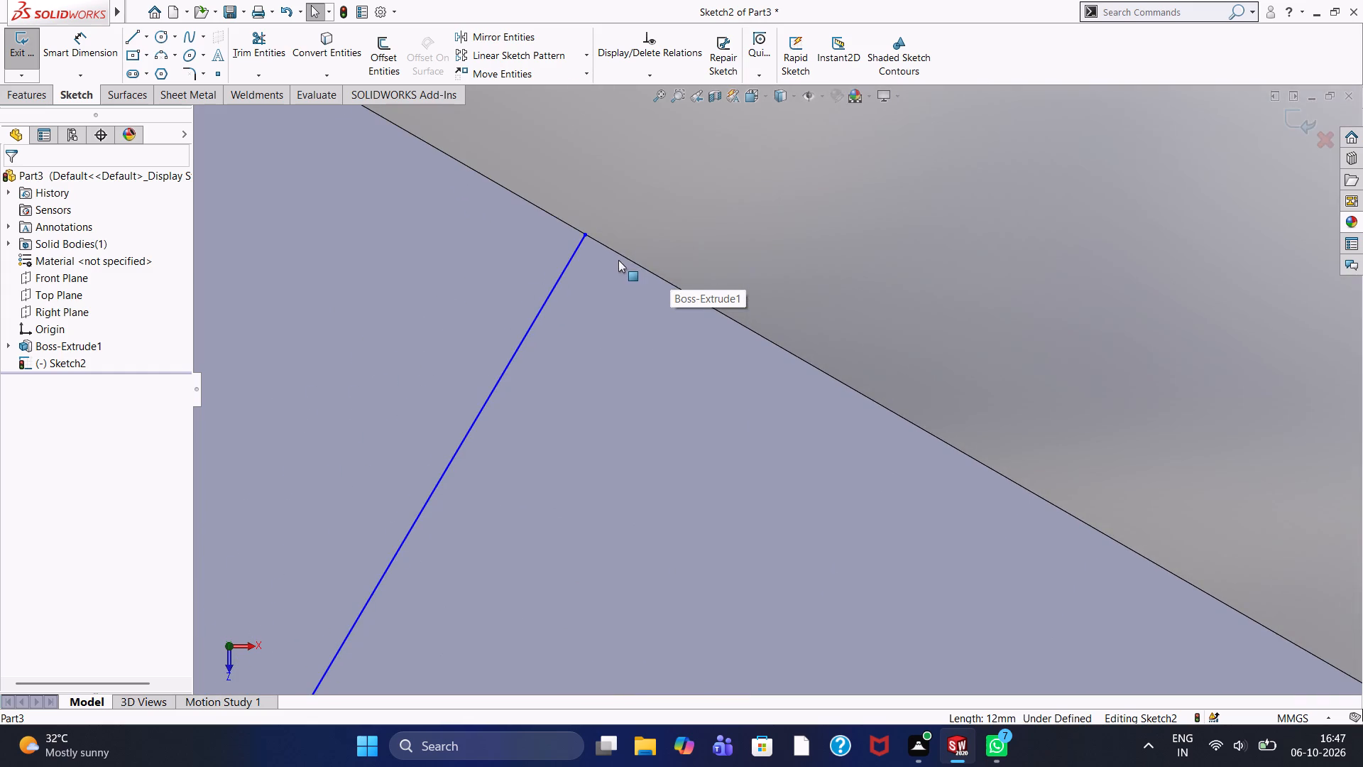
scroll(618, 260, "up", 11)
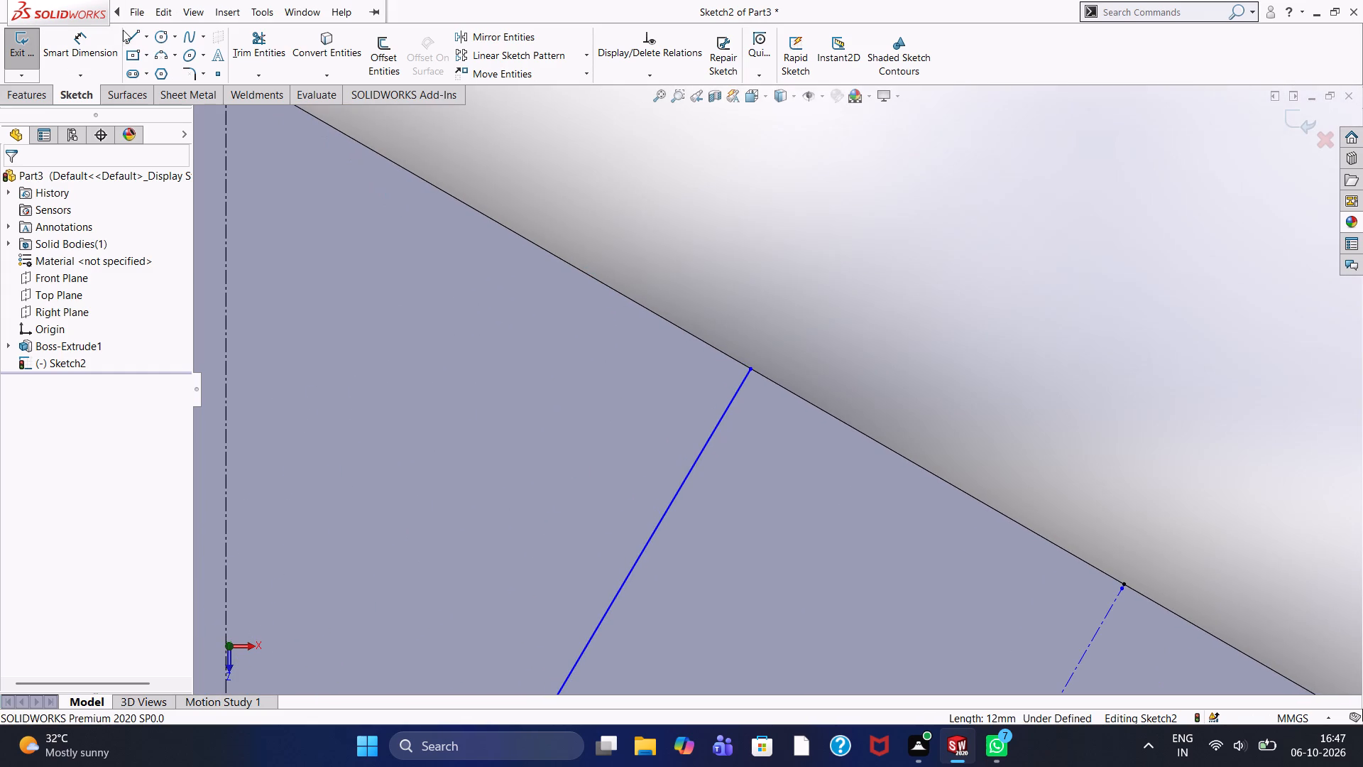
left_click(133, 33)
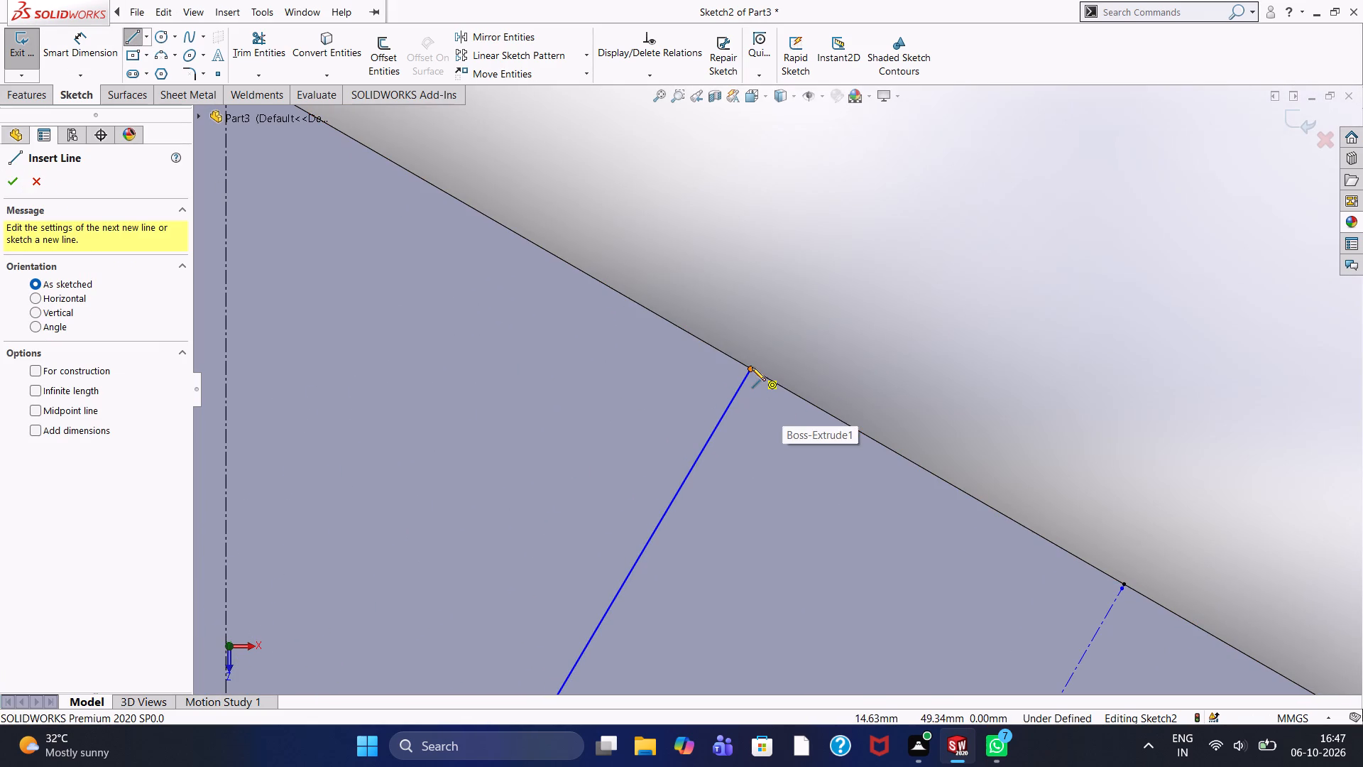
left_click(752, 367)
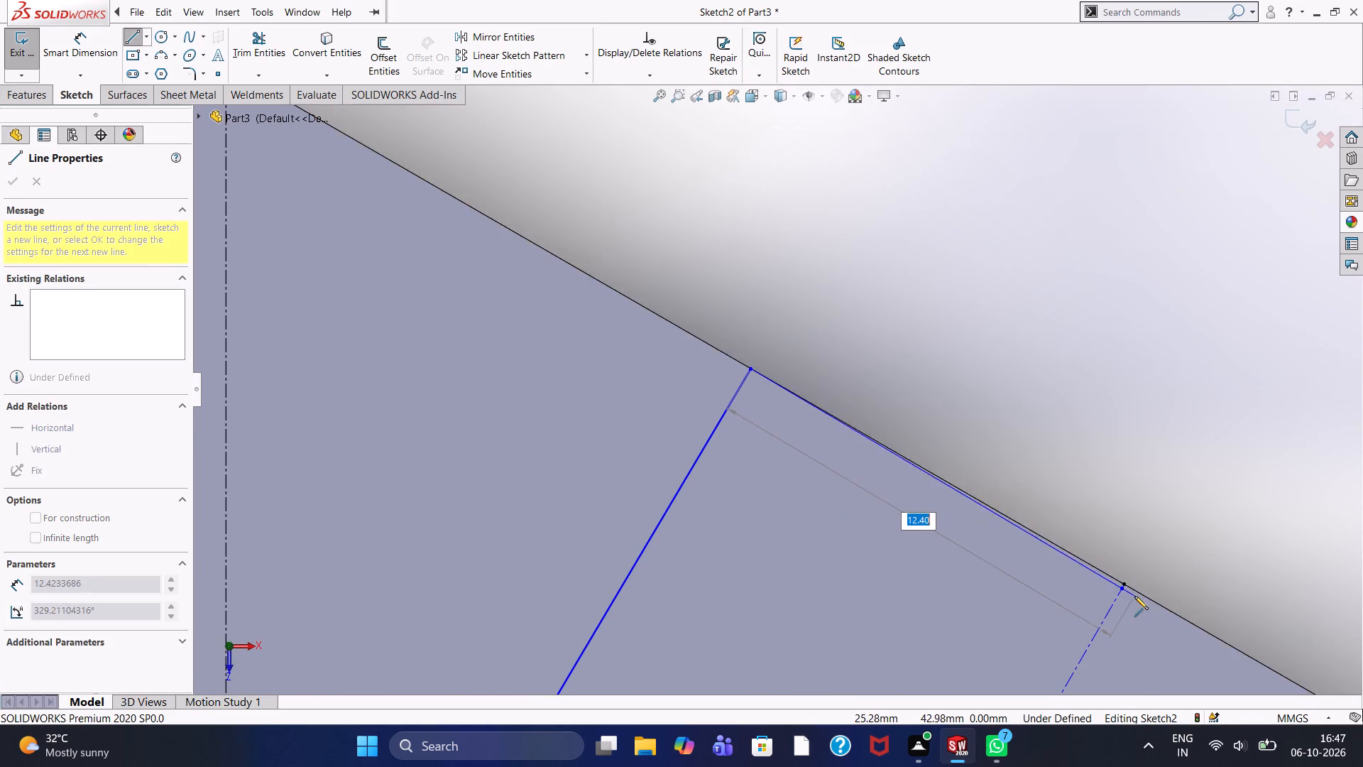
left_click(1127, 581)
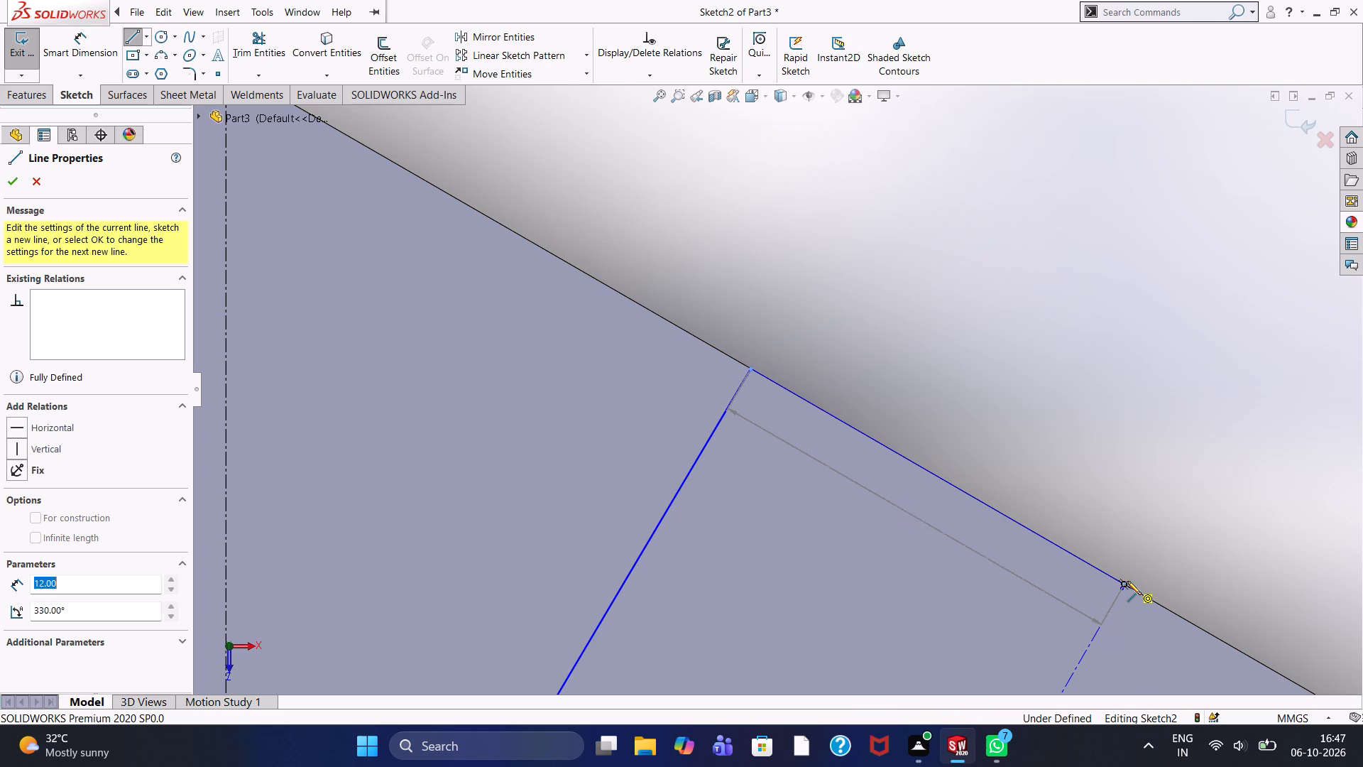
scroll(1149, 646, "down", 13)
scroll(1119, 576, "down", 4)
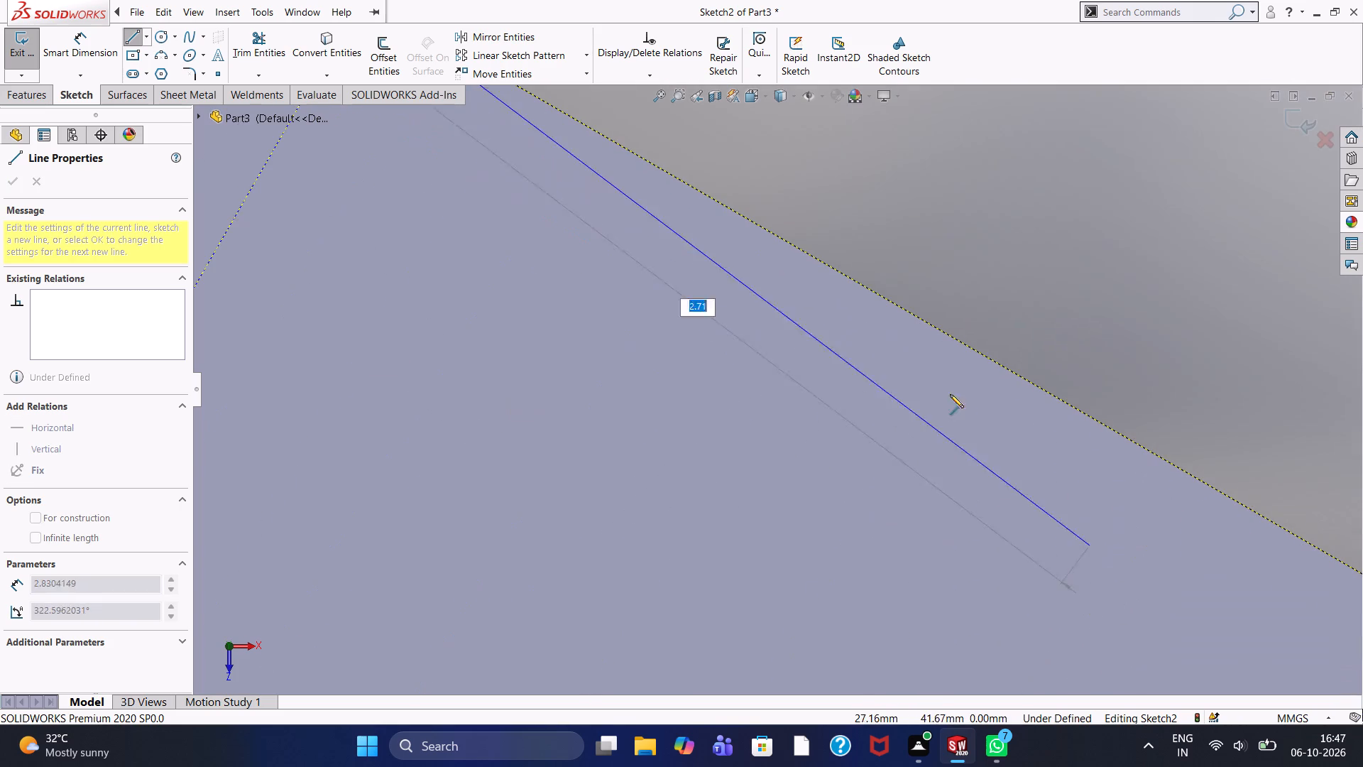
scroll(771, 310, "up", 7)
scroll(738, 327, "down", 6)
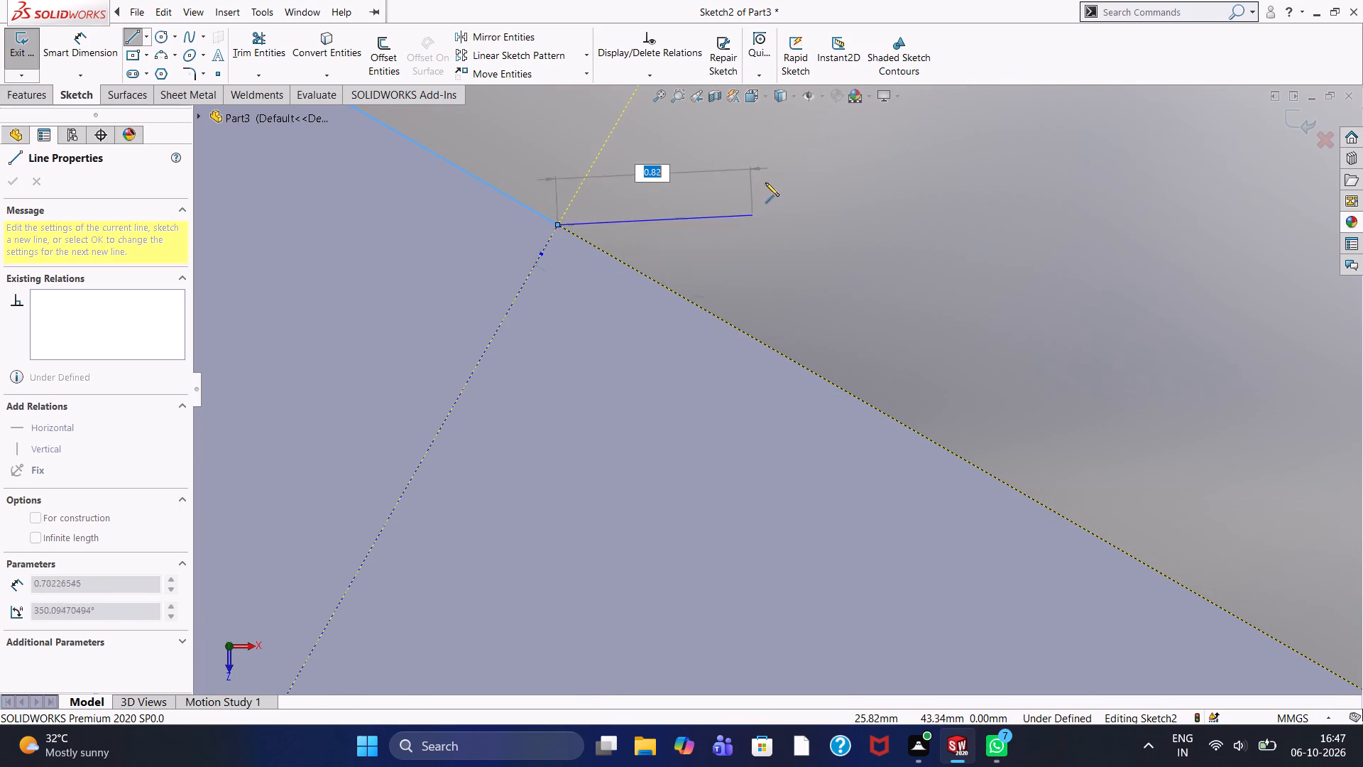
right_click(765, 180)
left_click(777, 186)
Mirror the side line and the 12 mm edge line about the upper-right radial construction line, keeping the originals.
scroll(789, 227, "up", 6)
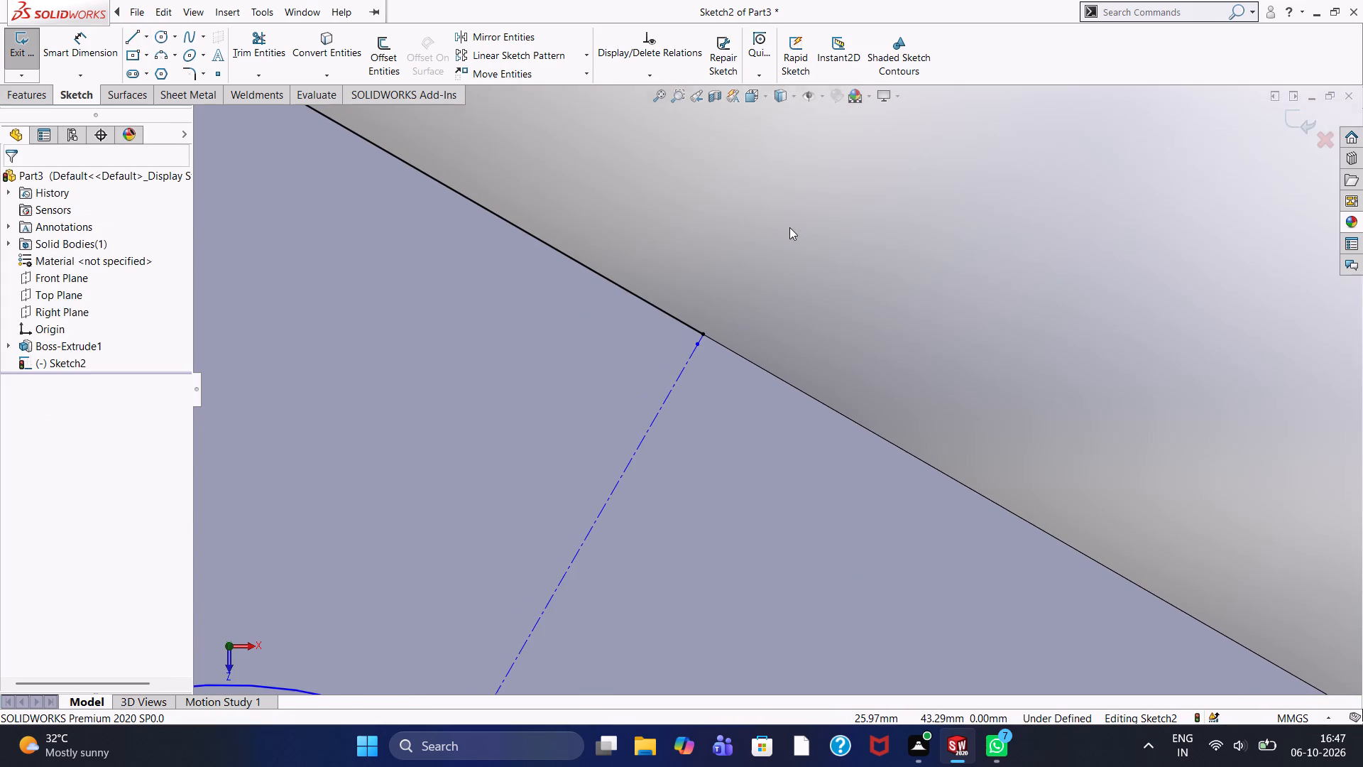
scroll(726, 337, "down", 7)
scroll(748, 261, "up", 3)
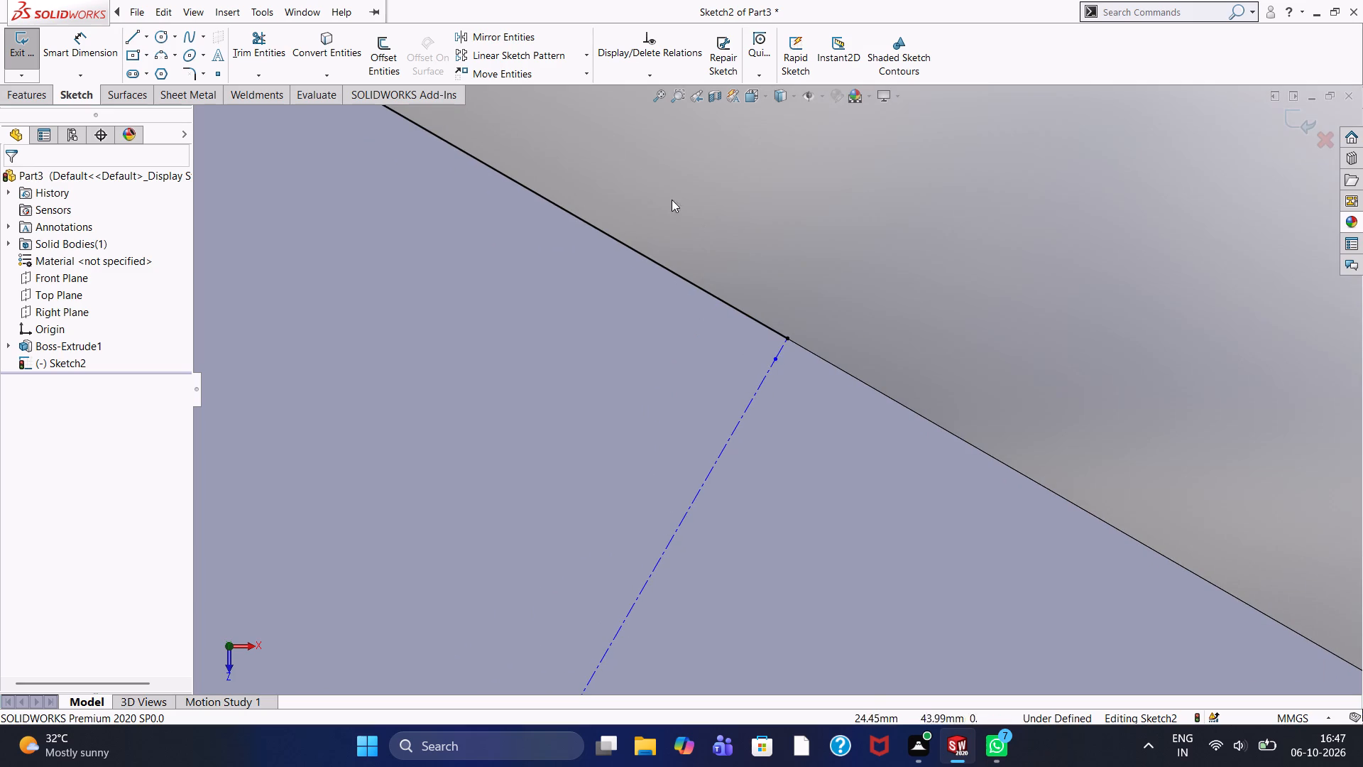
left_click(542, 41)
scroll(618, 239, "up", 10)
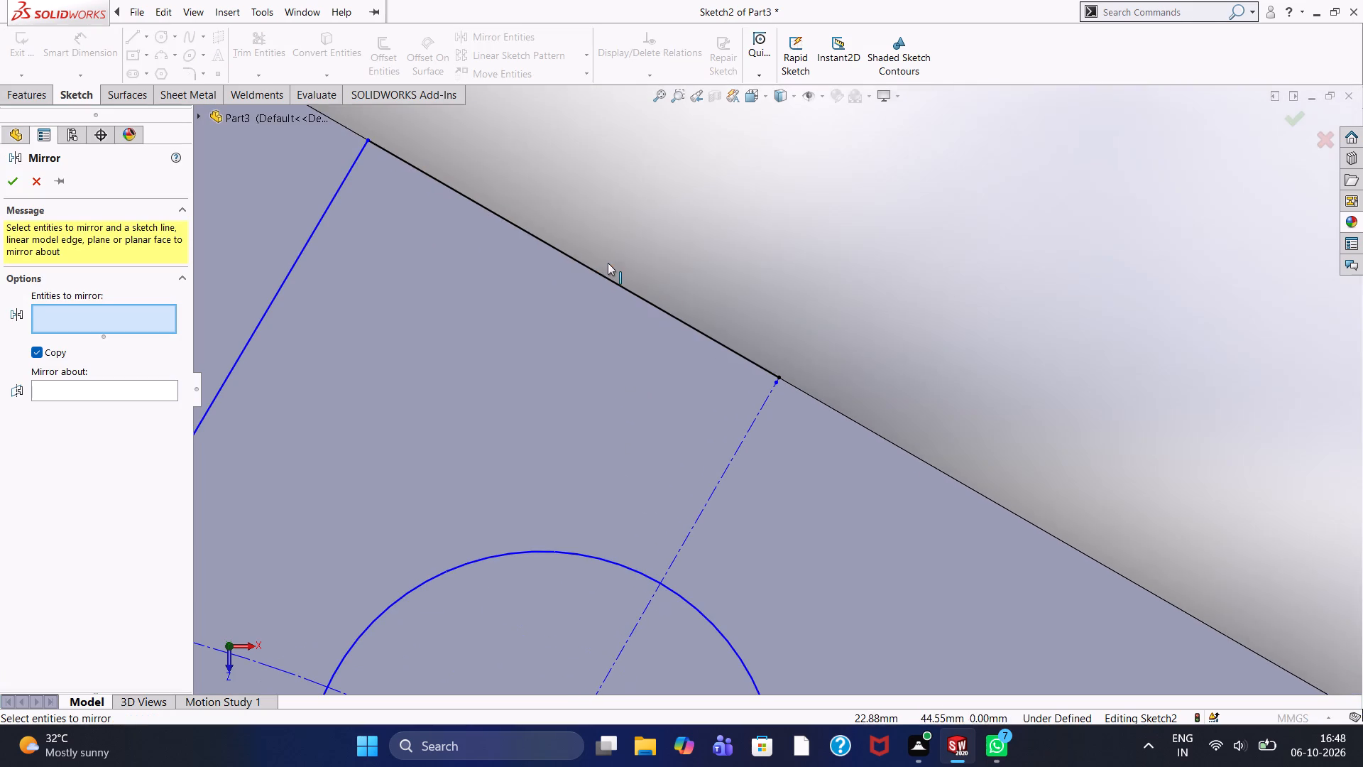
left_click(334, 196)
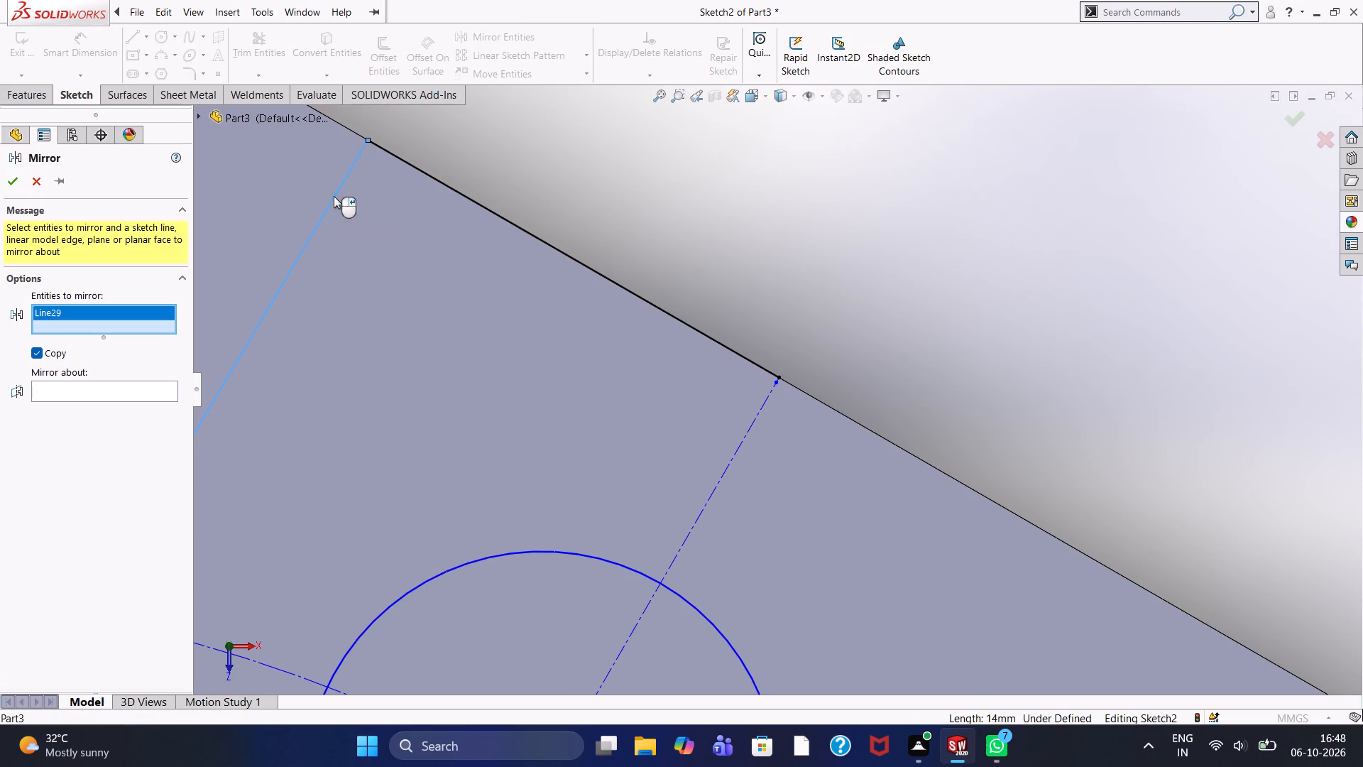
left_click(485, 206)
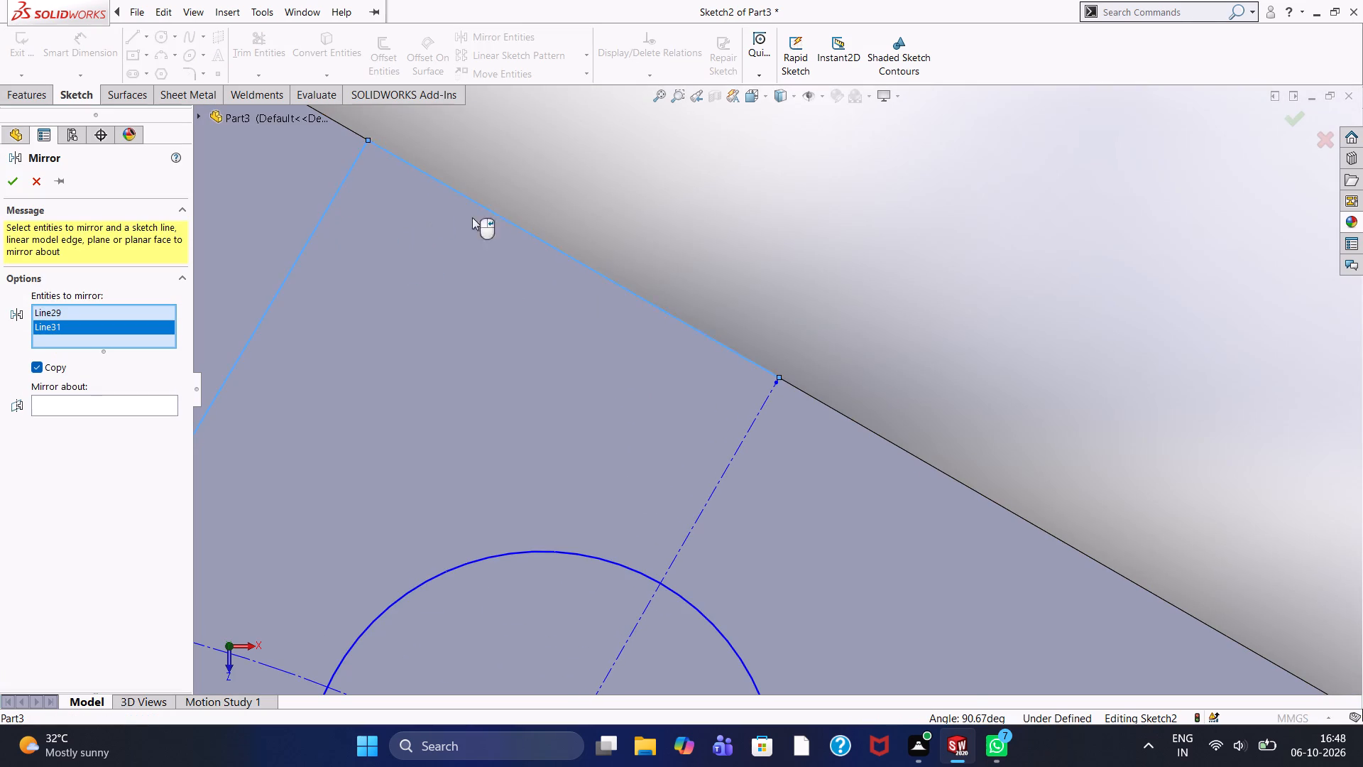
left_click(164, 405)
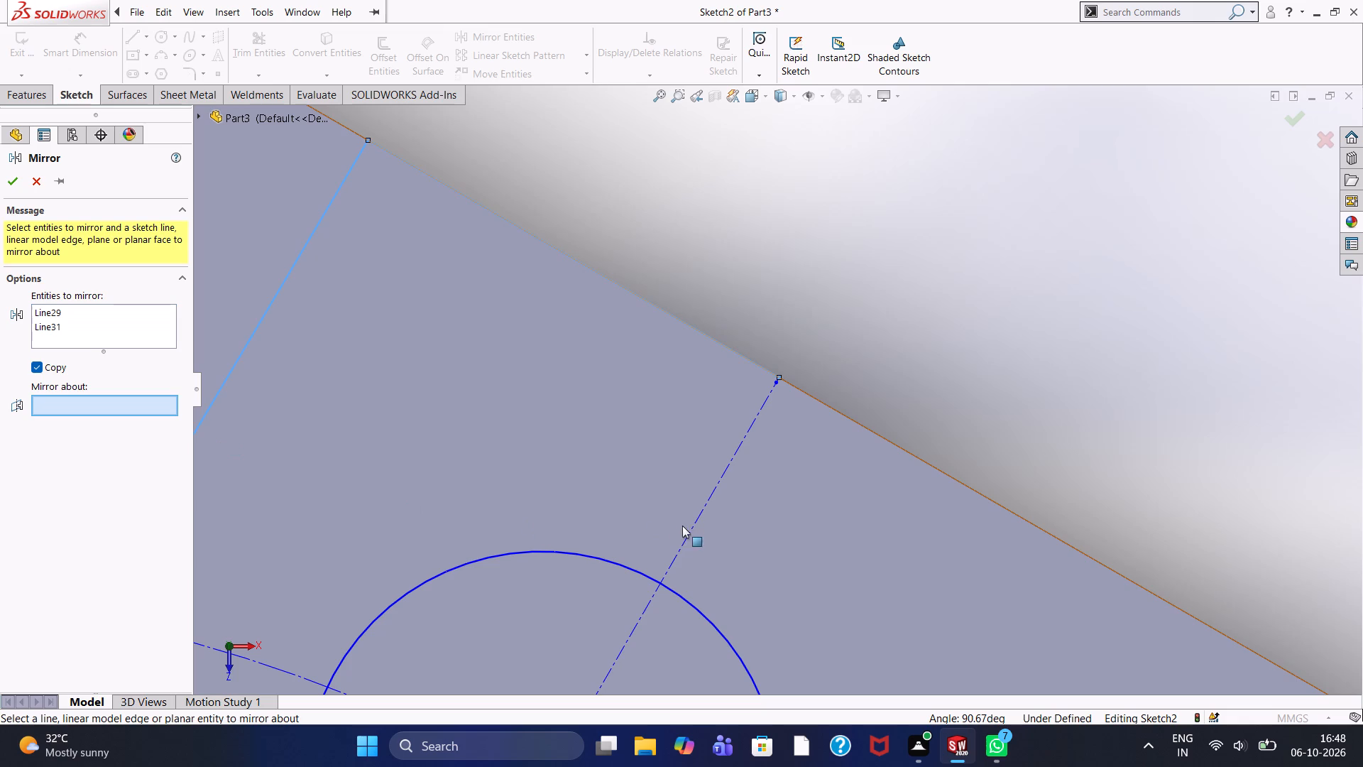
left_click(689, 529)
scroll(852, 558, "up", 5)
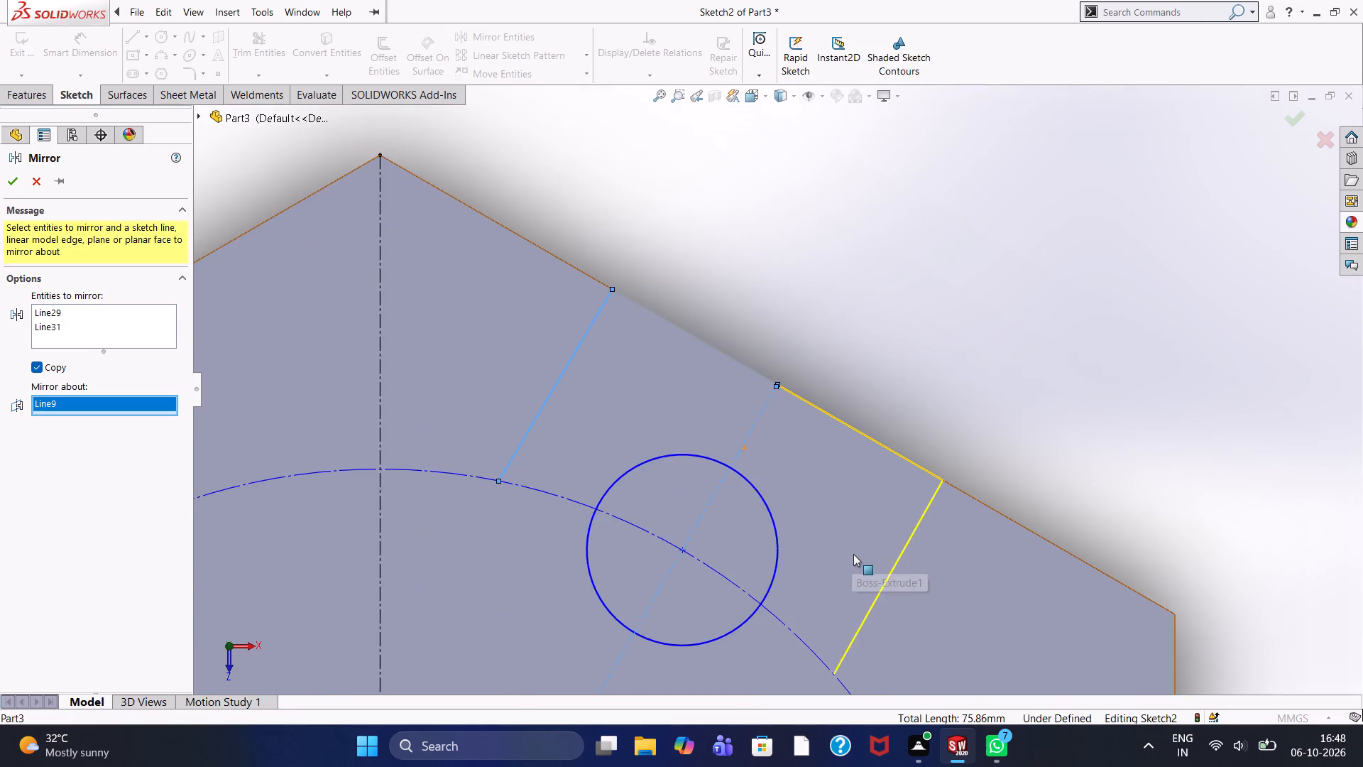
scroll(858, 561, "up", 1)
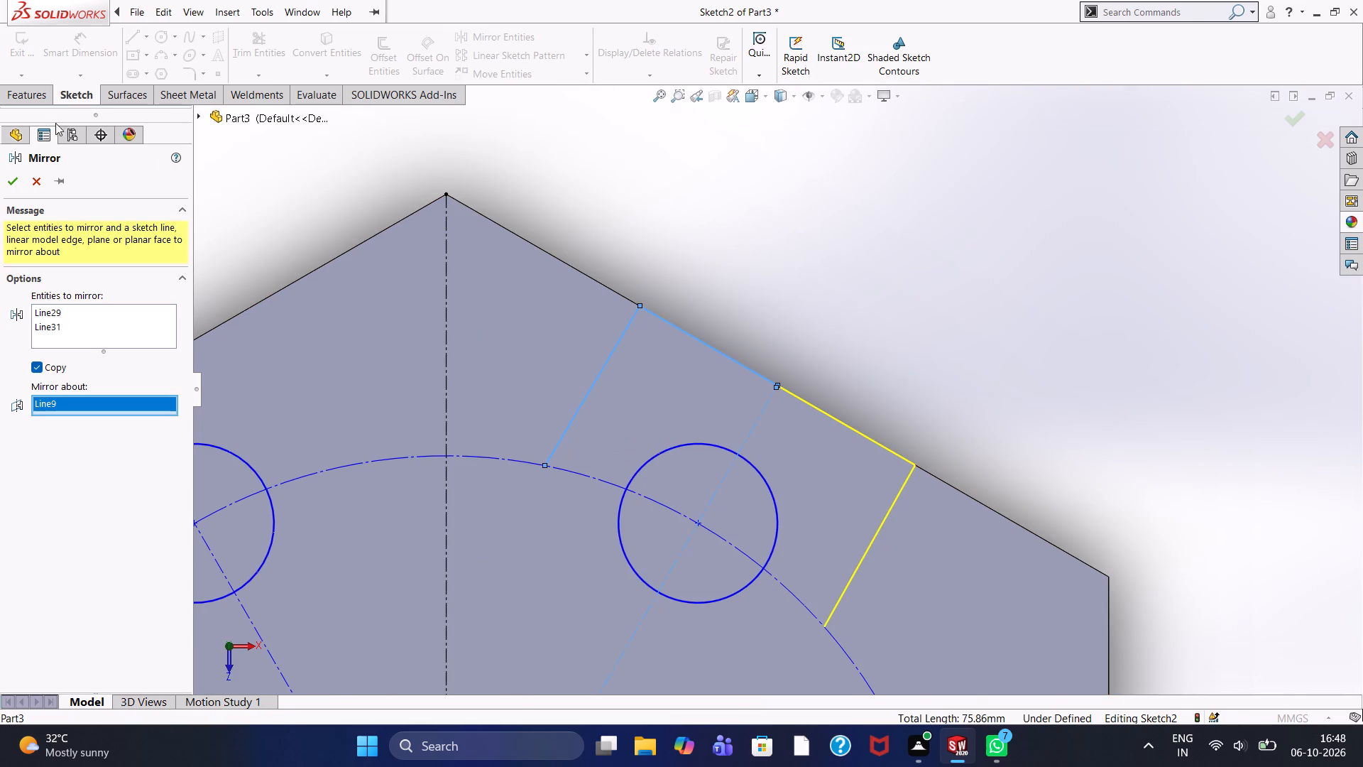
left_click(9, 190)
Join the inner ends of the two side lines around the upper-right circle with a 12 mm radius three-point arc.
left_click(163, 55)
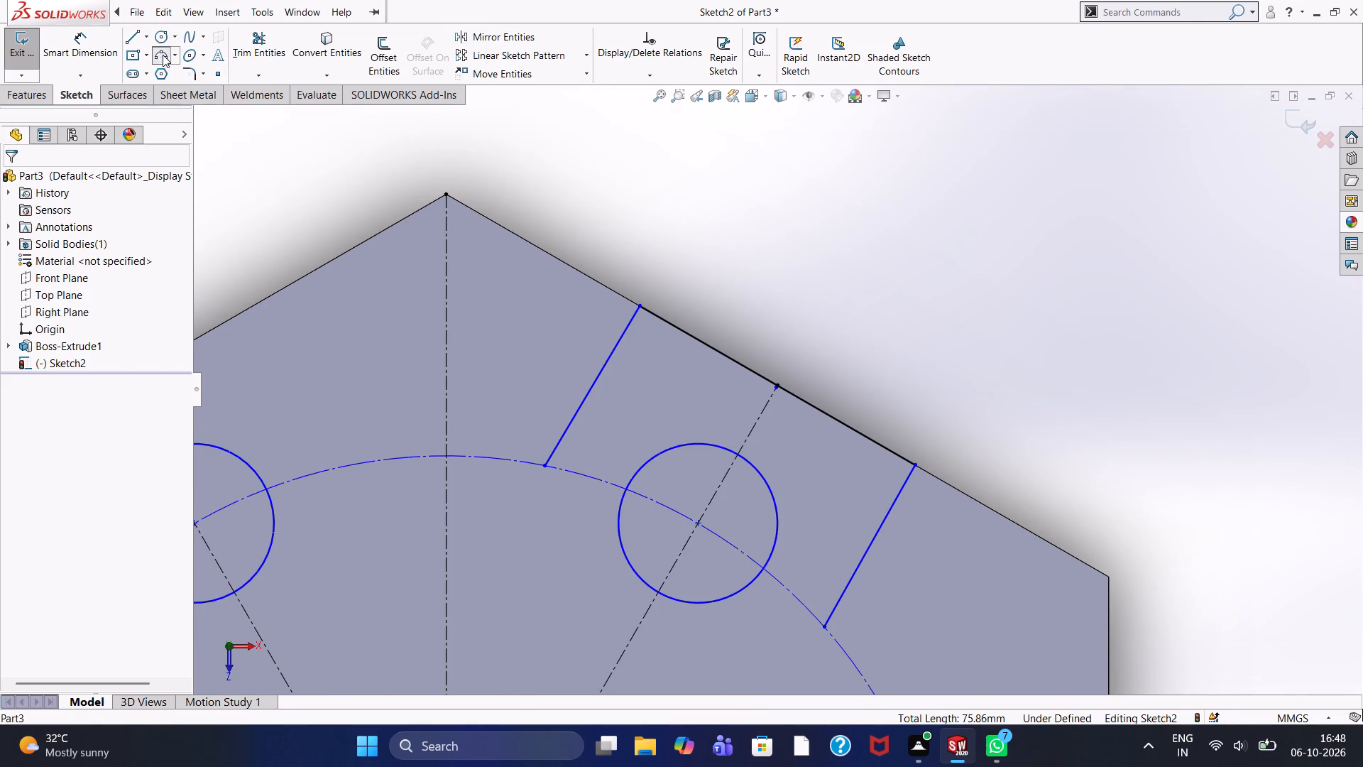
left_click(826, 629)
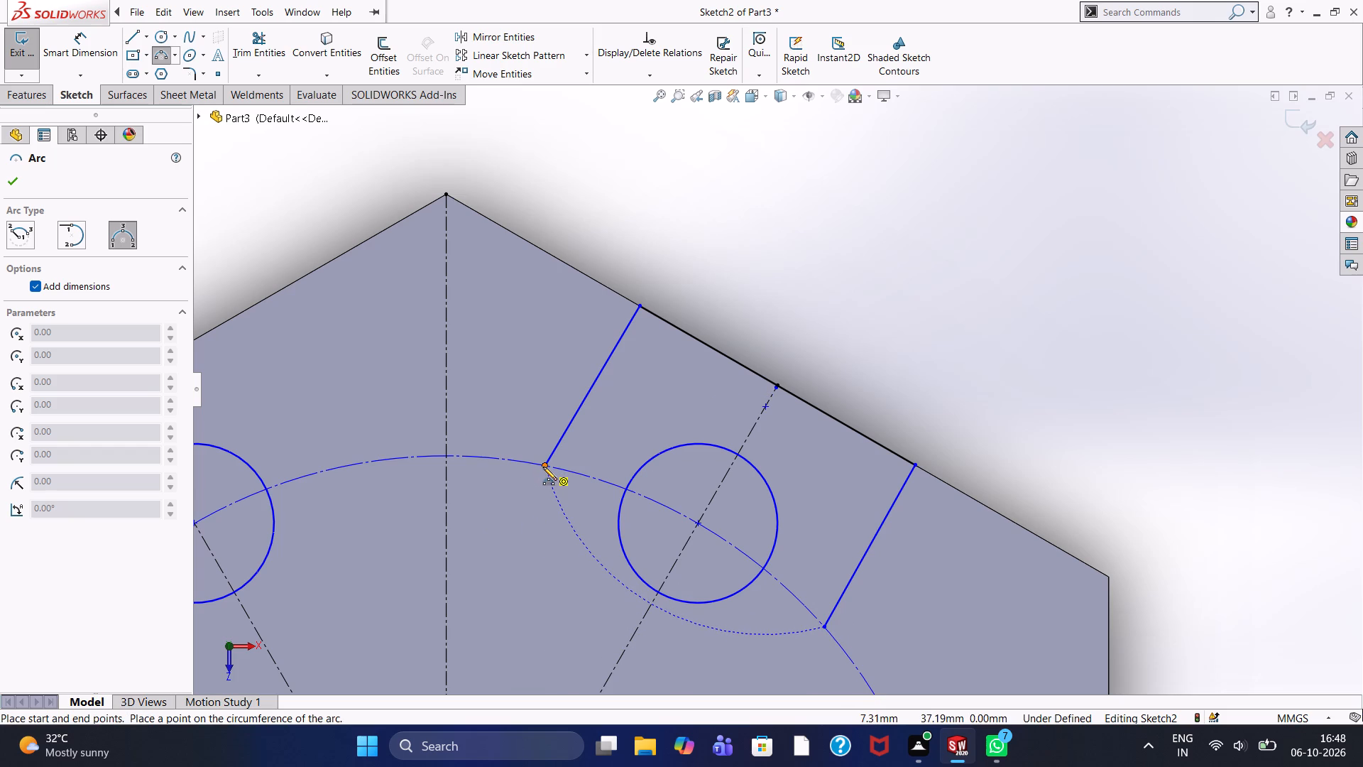
left_click(543, 467)
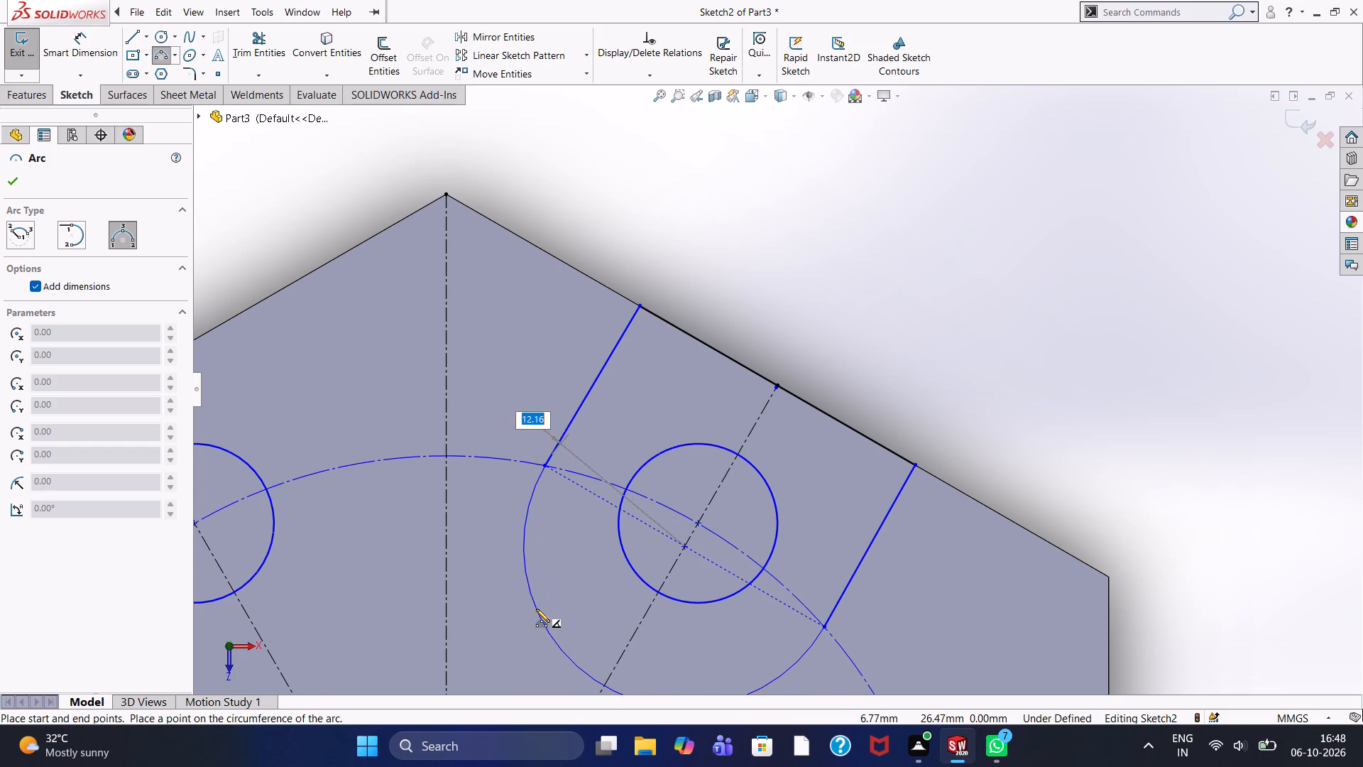
key("1")
right_click(536, 609)
key("2")
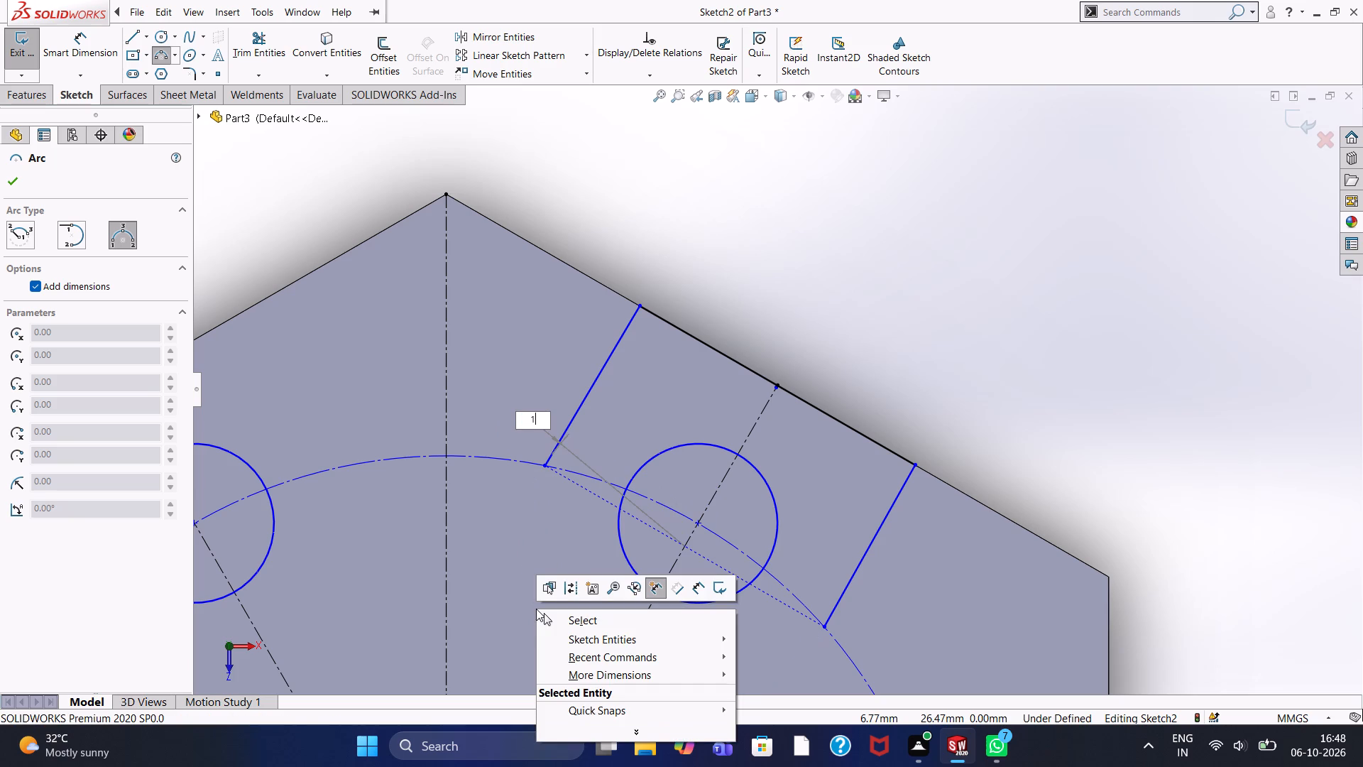
key("2")
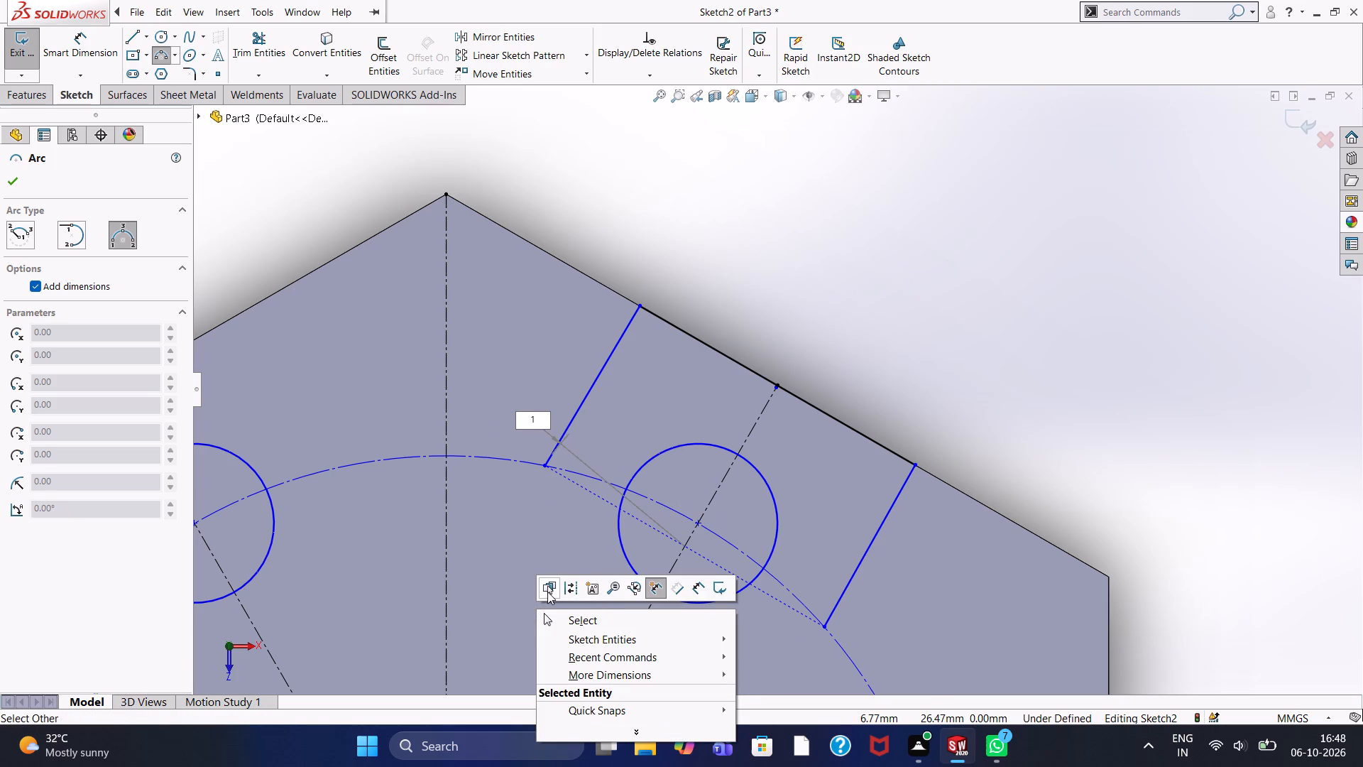
key("Escape")
type("12")
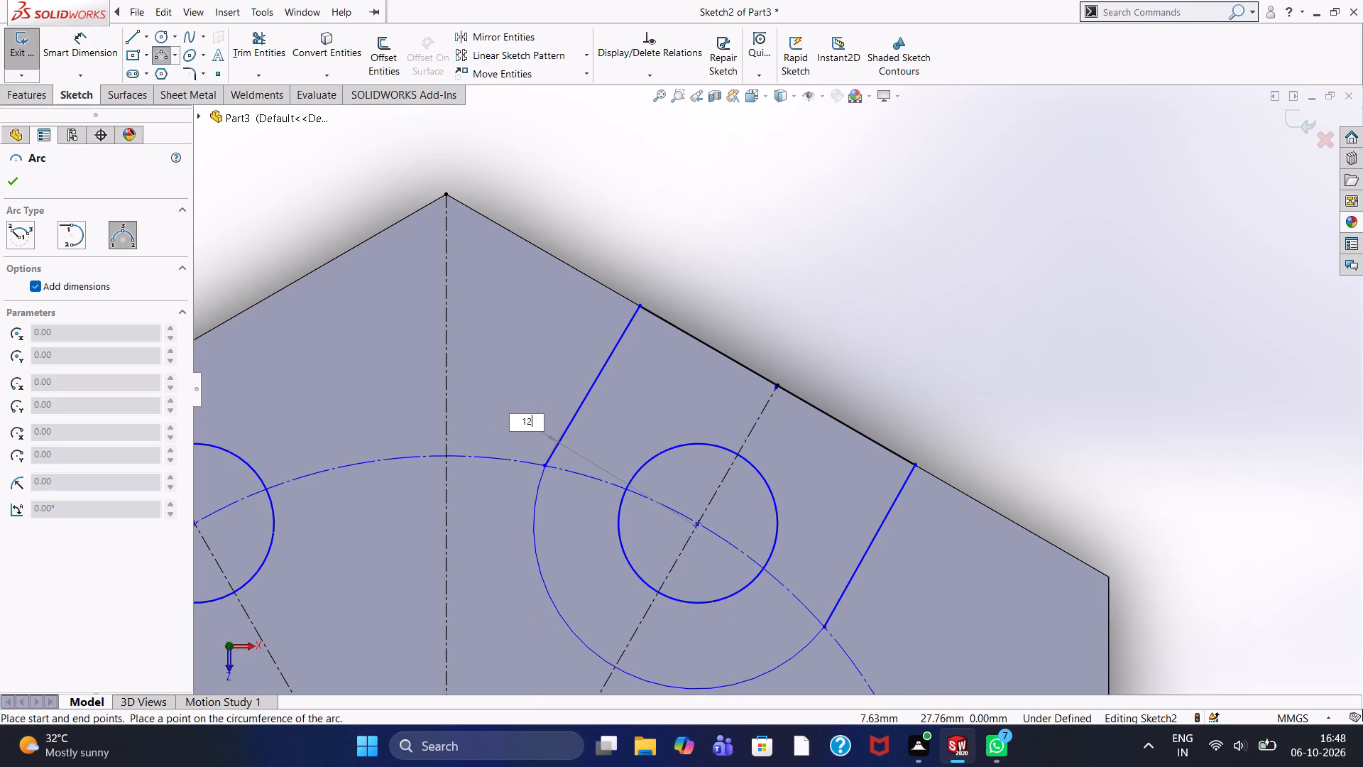
key("Return")
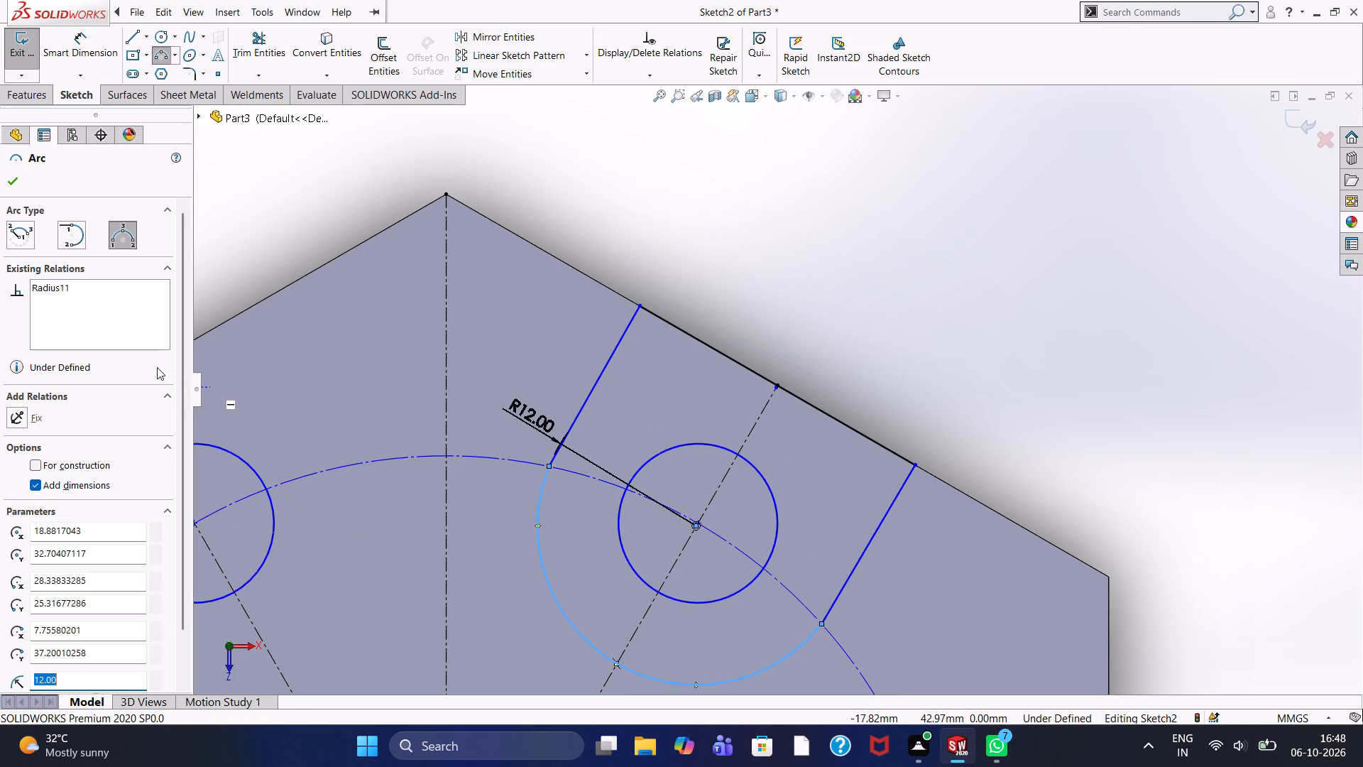
left_click(18, 189)
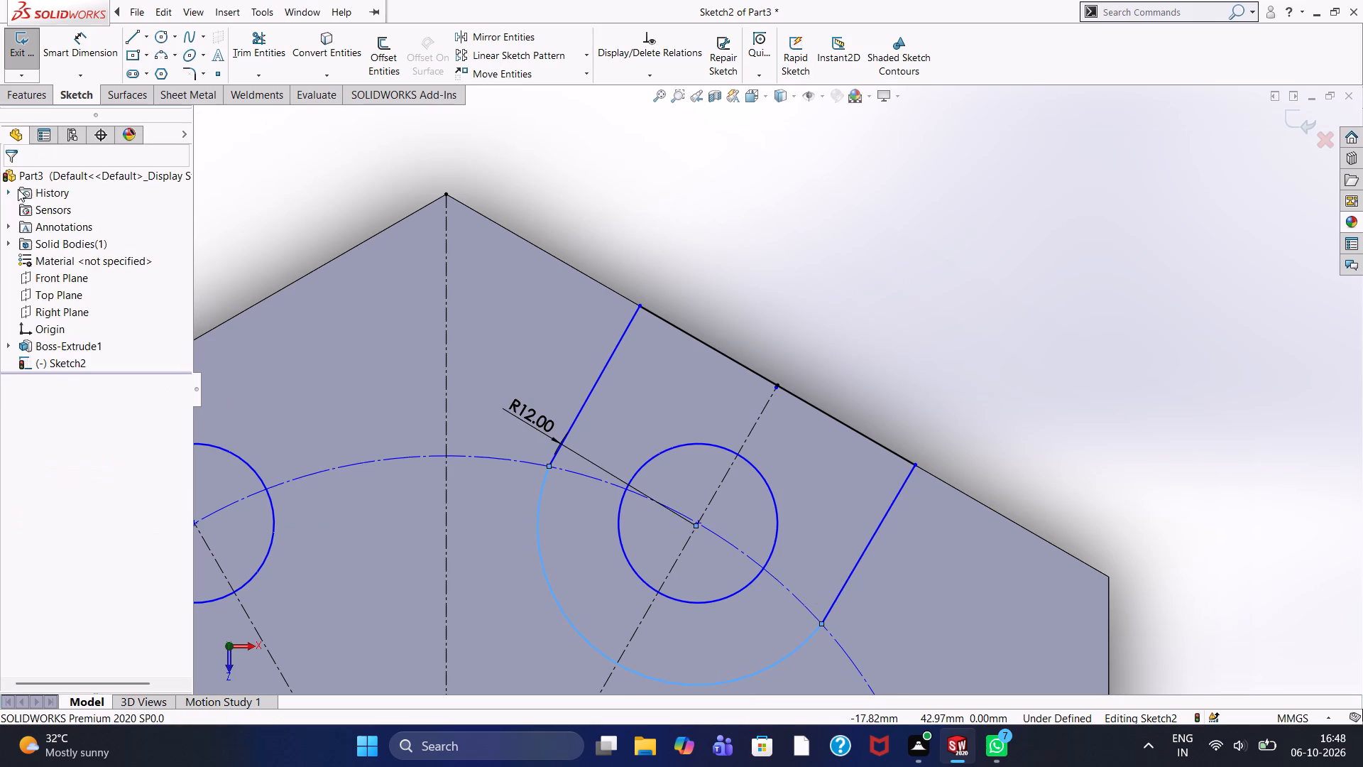
left_click(903, 239)
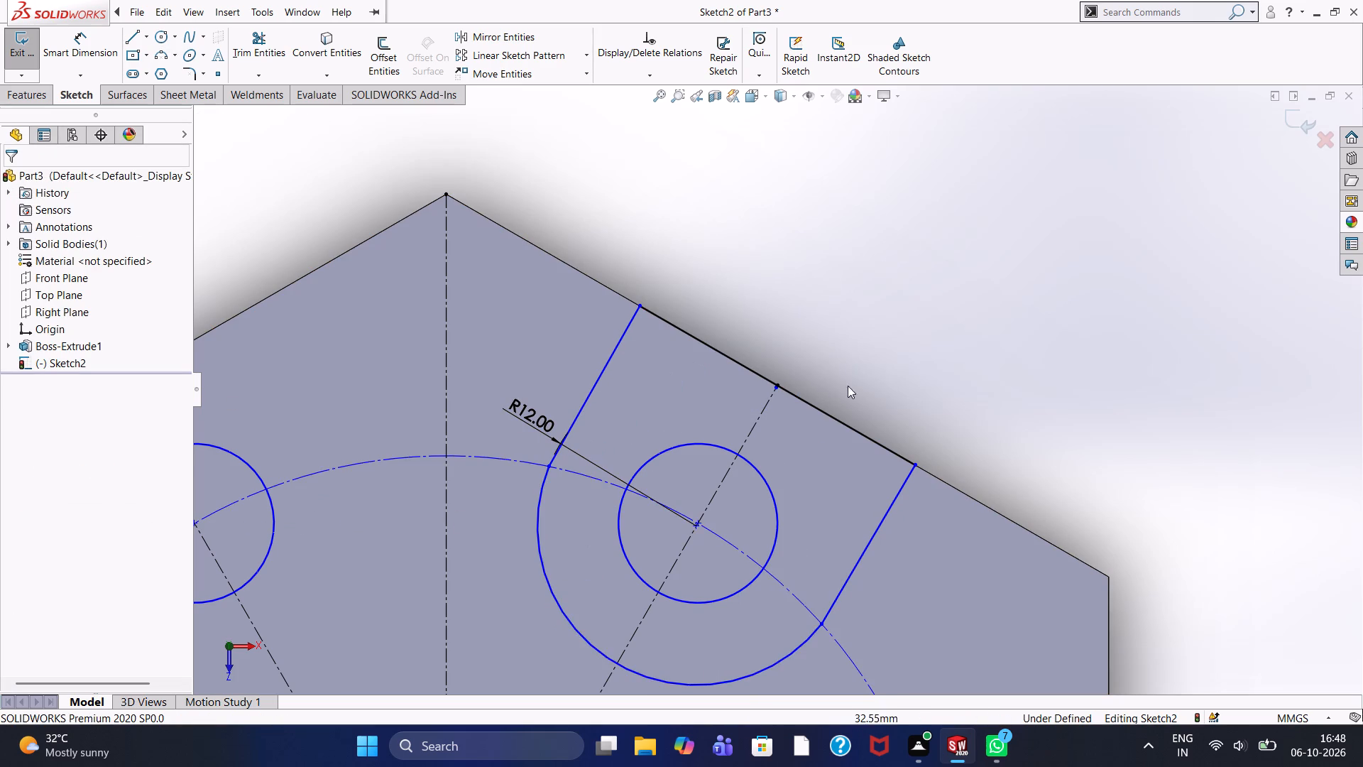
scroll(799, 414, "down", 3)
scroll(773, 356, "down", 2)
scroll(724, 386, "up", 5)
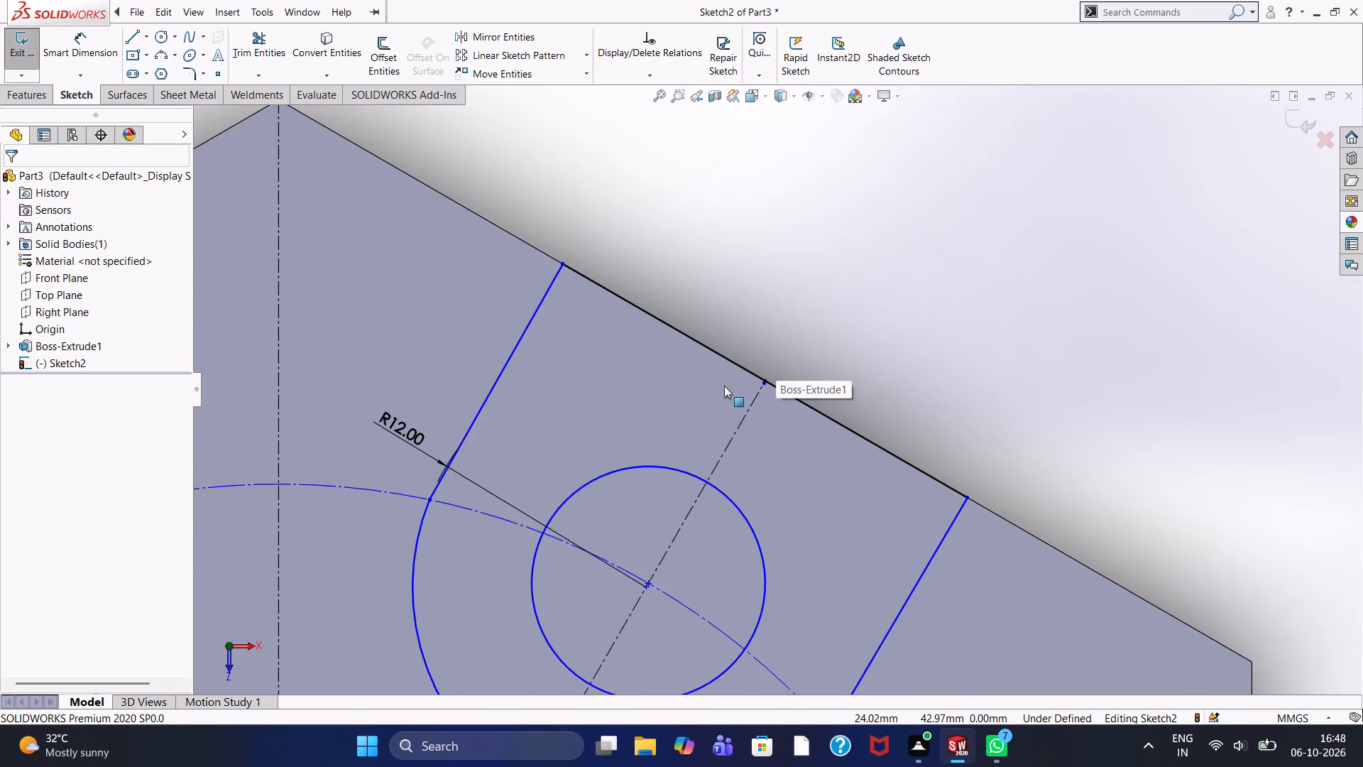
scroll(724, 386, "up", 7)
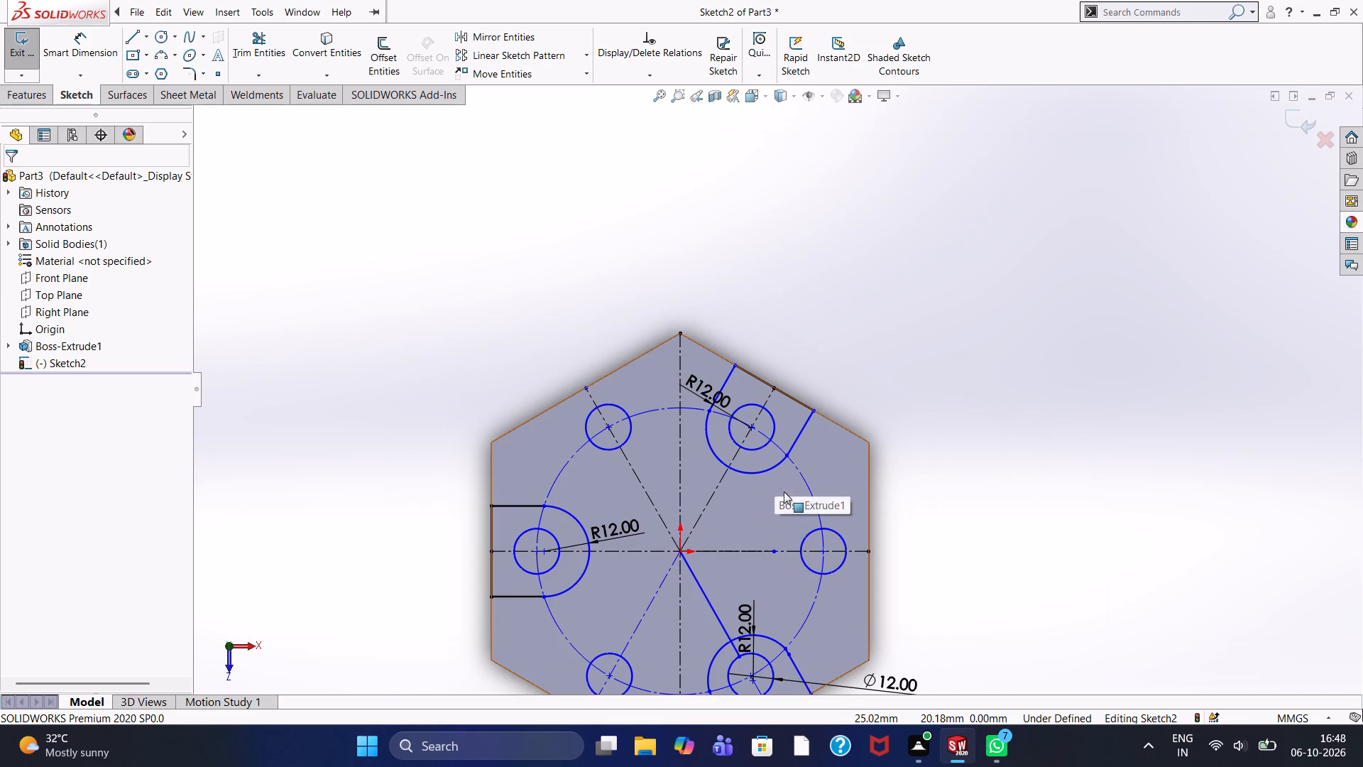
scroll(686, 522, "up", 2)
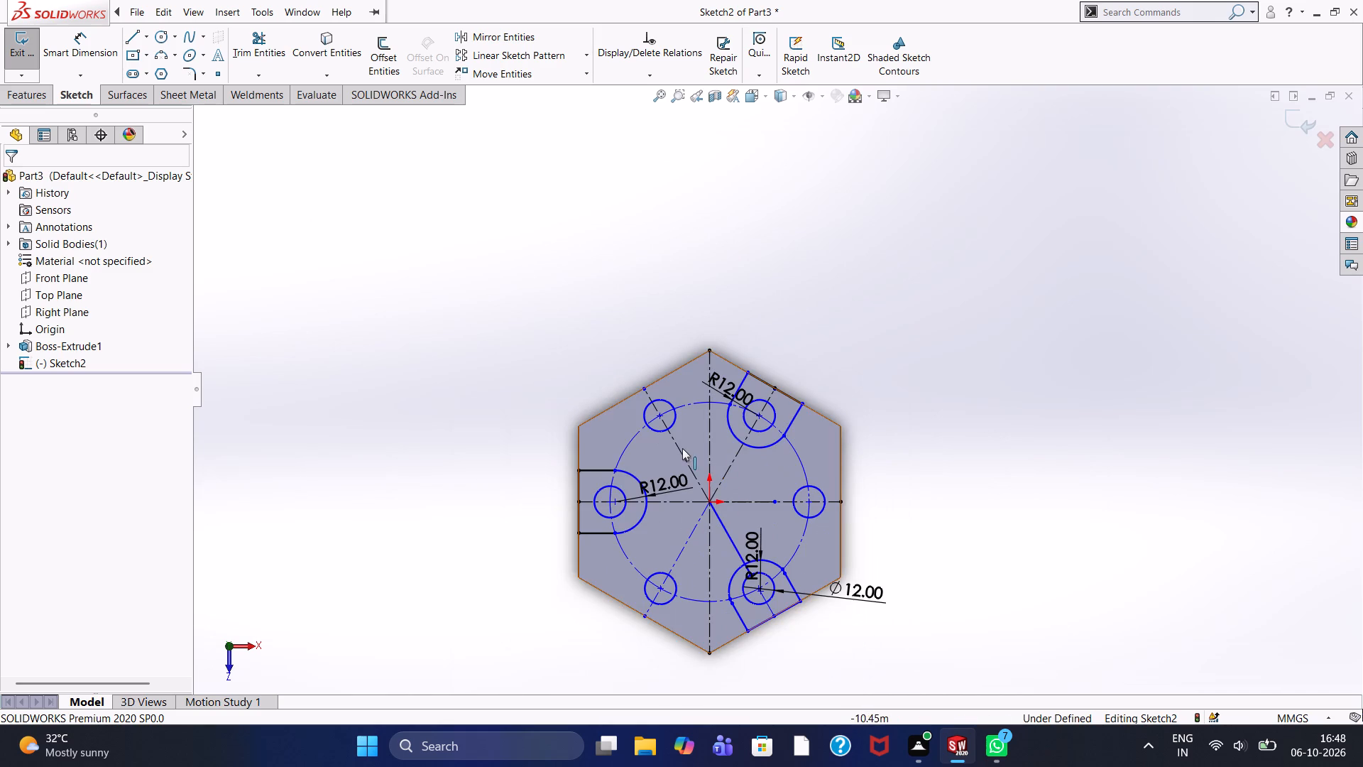
Cut-extrude the three R12 rounded edge profiles, including the circles inside them, to a blind depth of 10 mm.
scroll(693, 469, "up", 2)
scroll(761, 470, "down", 6)
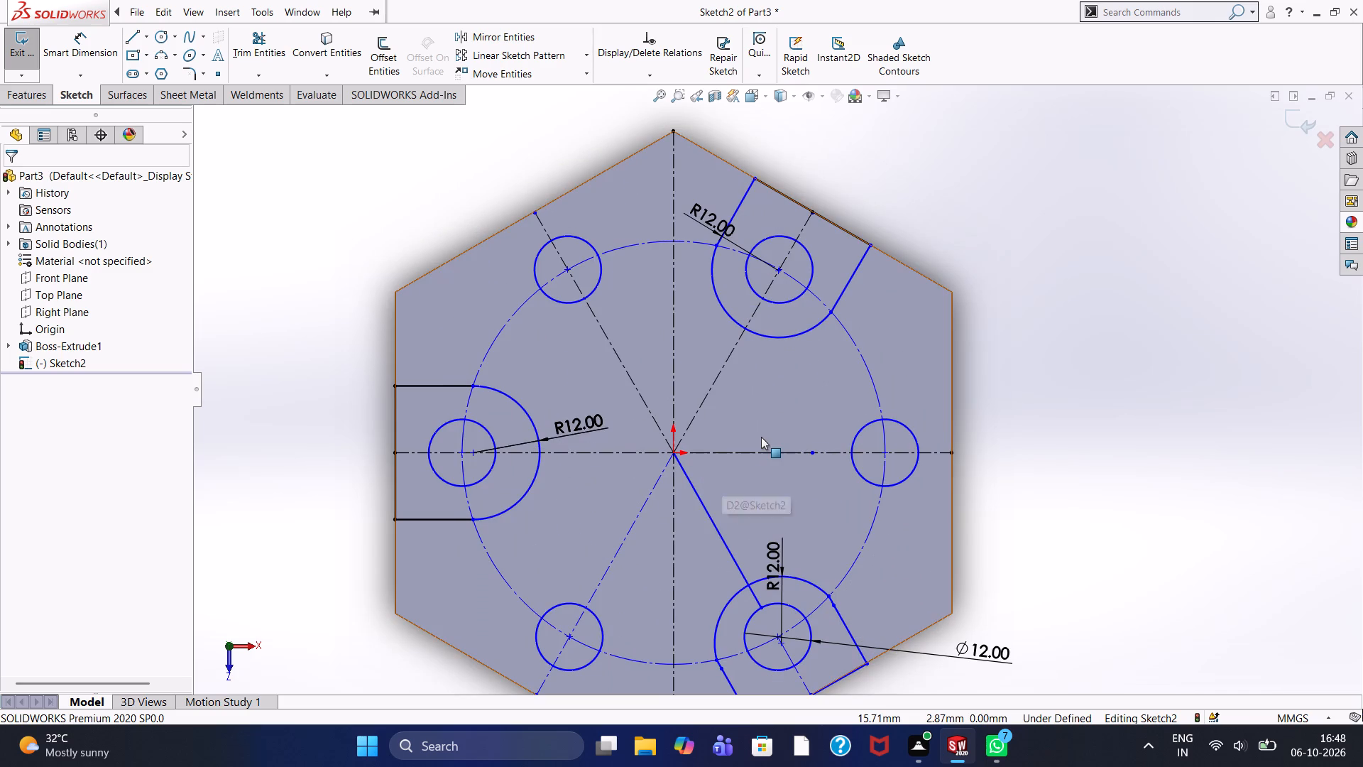
scroll(761, 437, "up", 1)
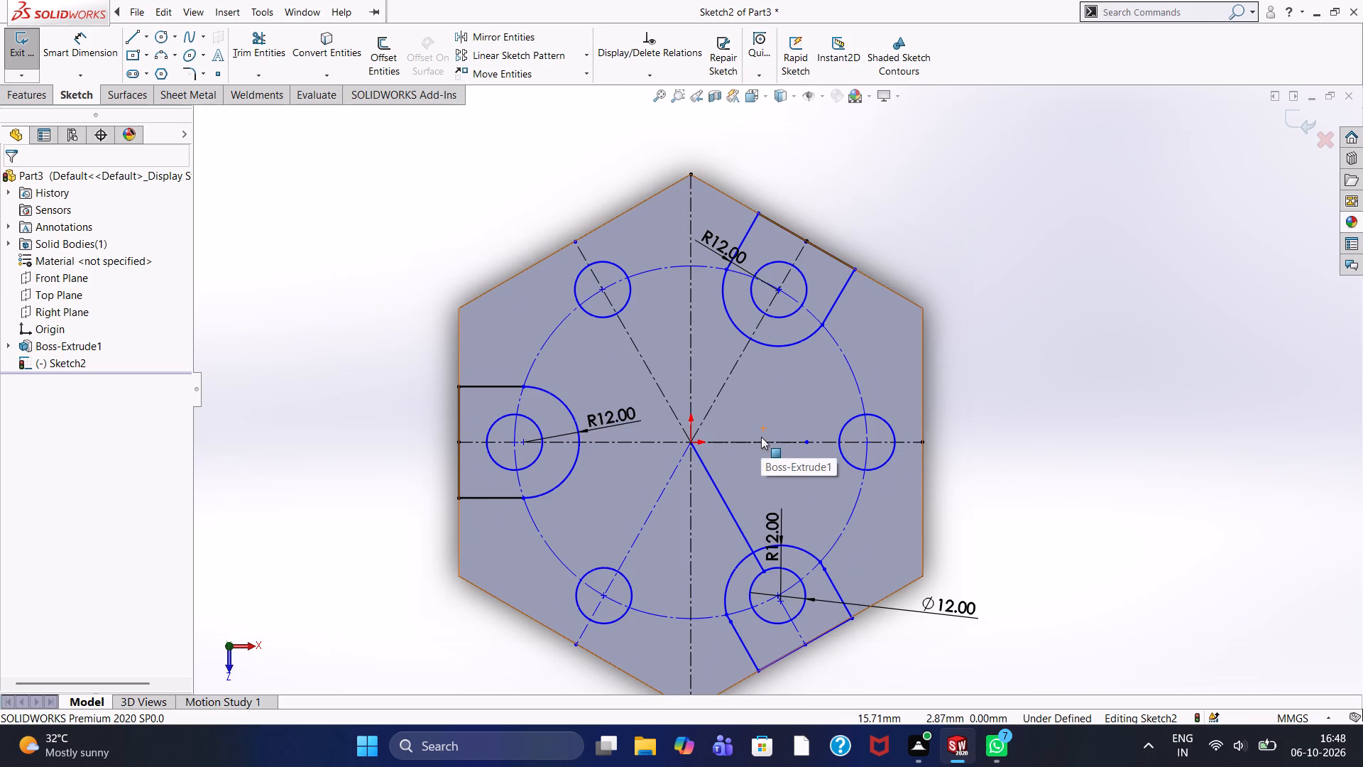
scroll(761, 437, "down", 1)
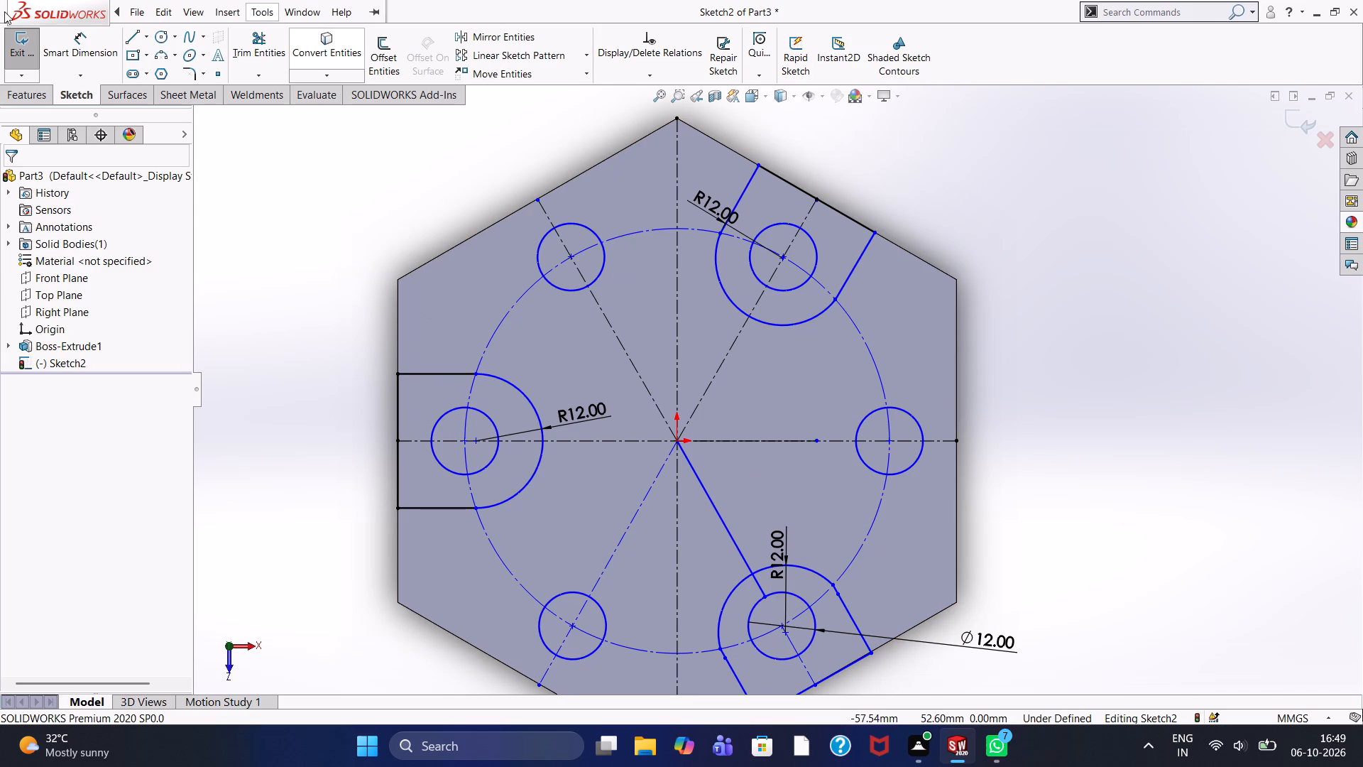
left_click(30, 96)
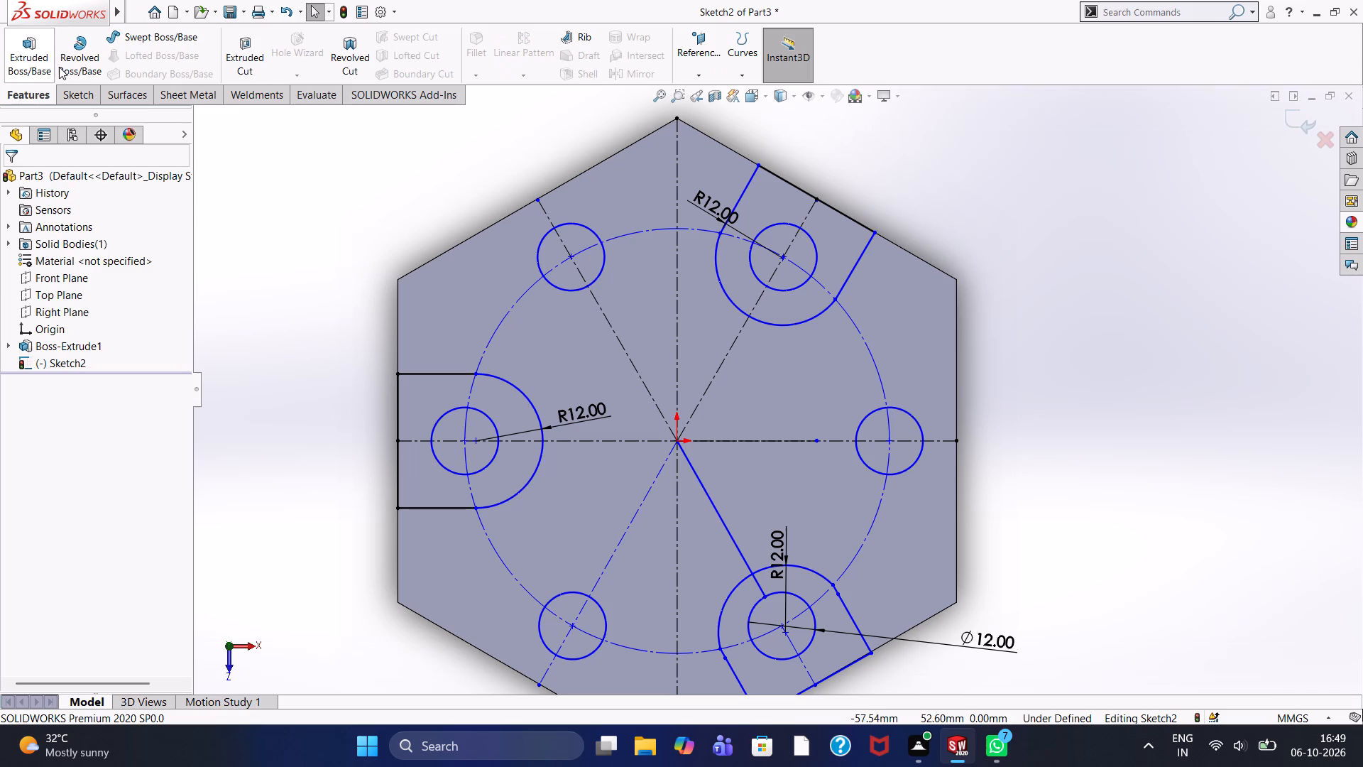
left_click(239, 49)
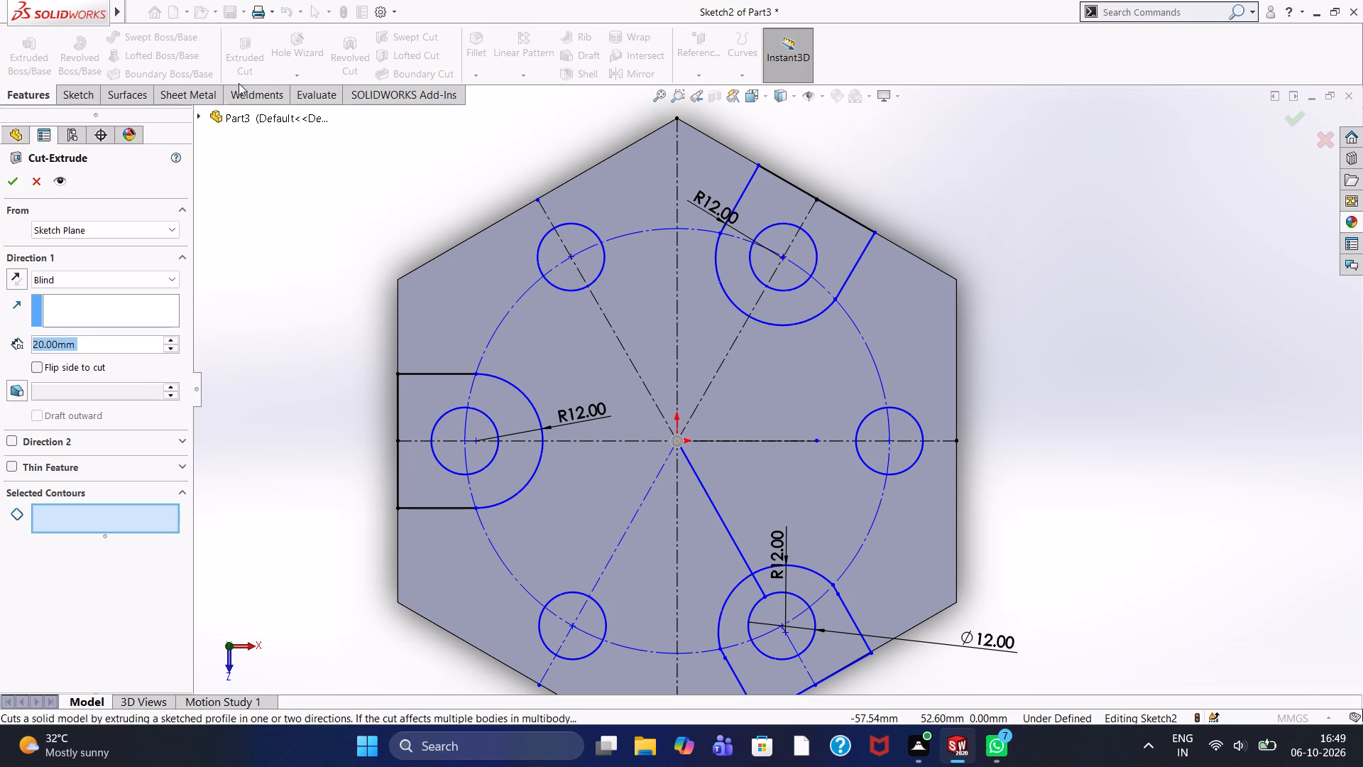
scroll(314, 237, "down", 1)
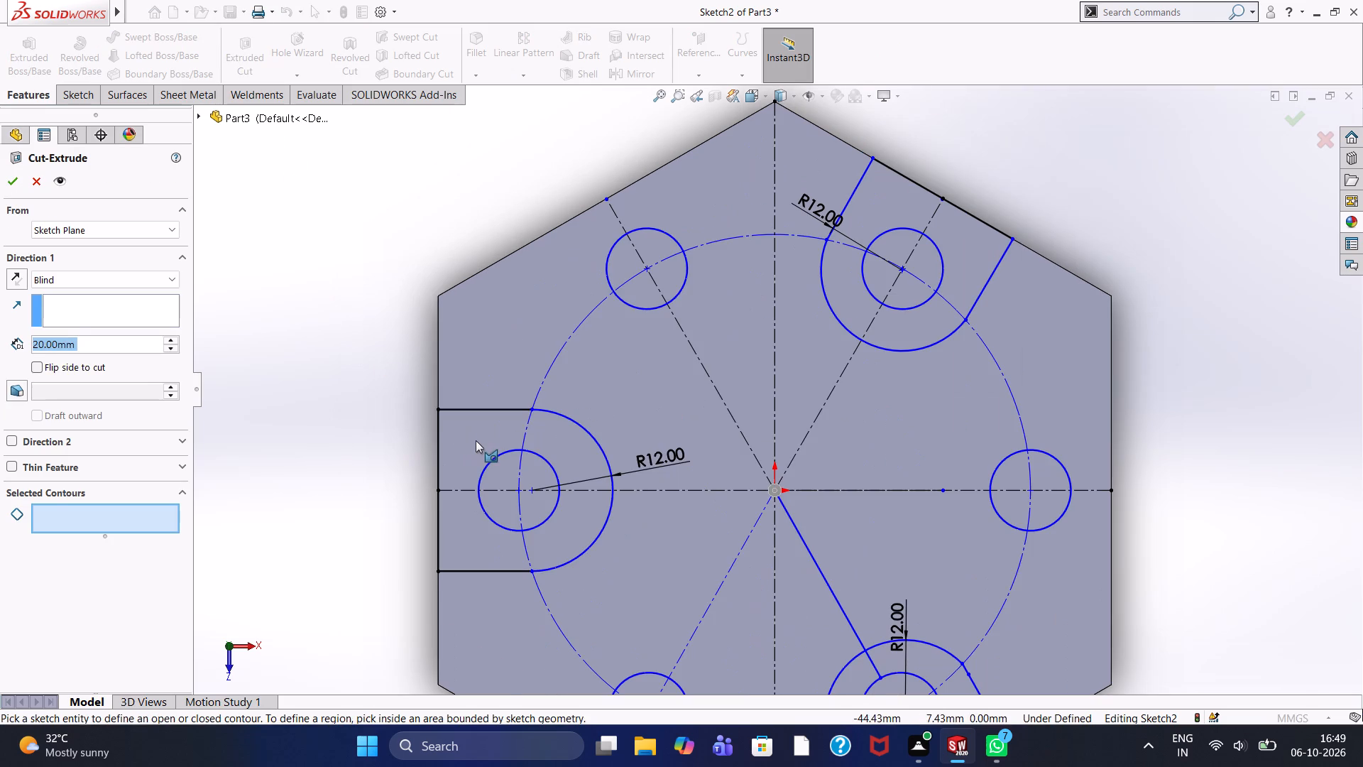
left_click(476, 440)
left_click(982, 254)
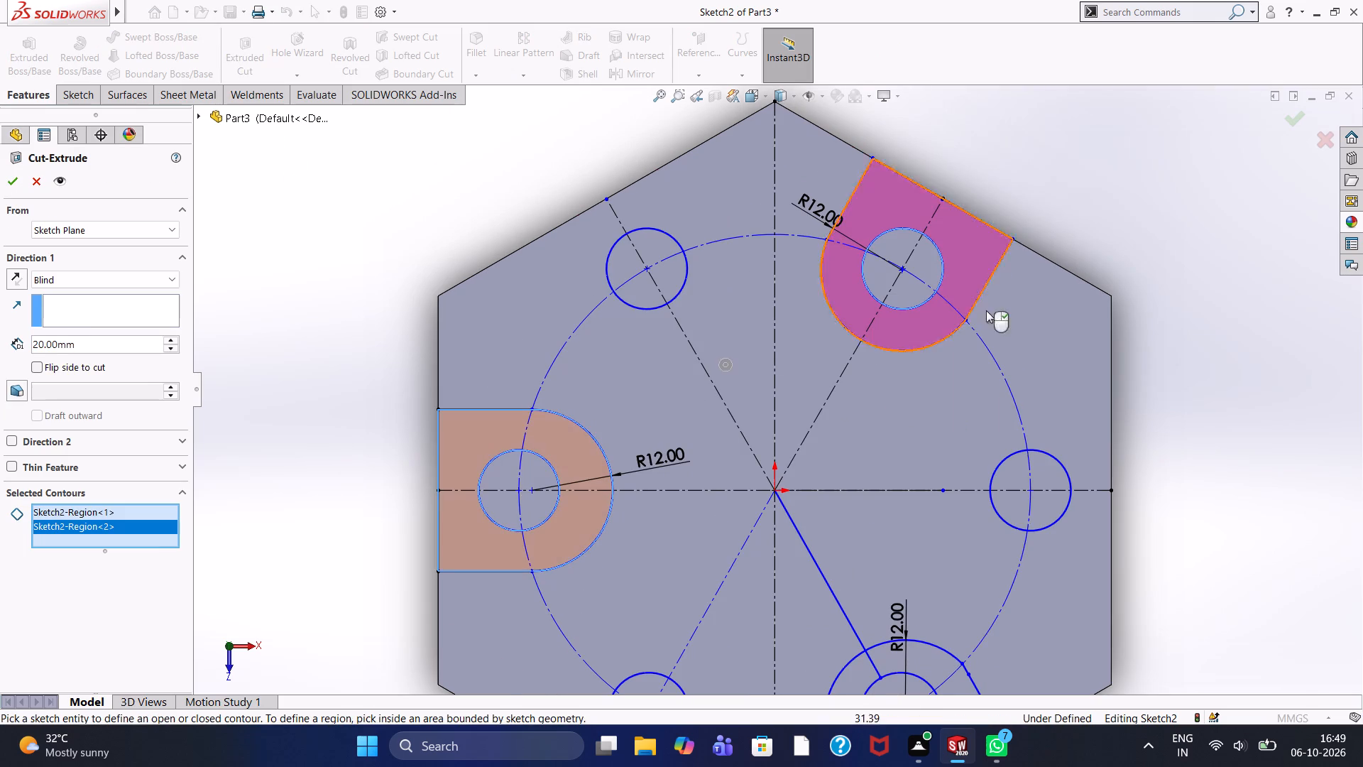
scroll(930, 367, "up", 5)
left_click(825, 546)
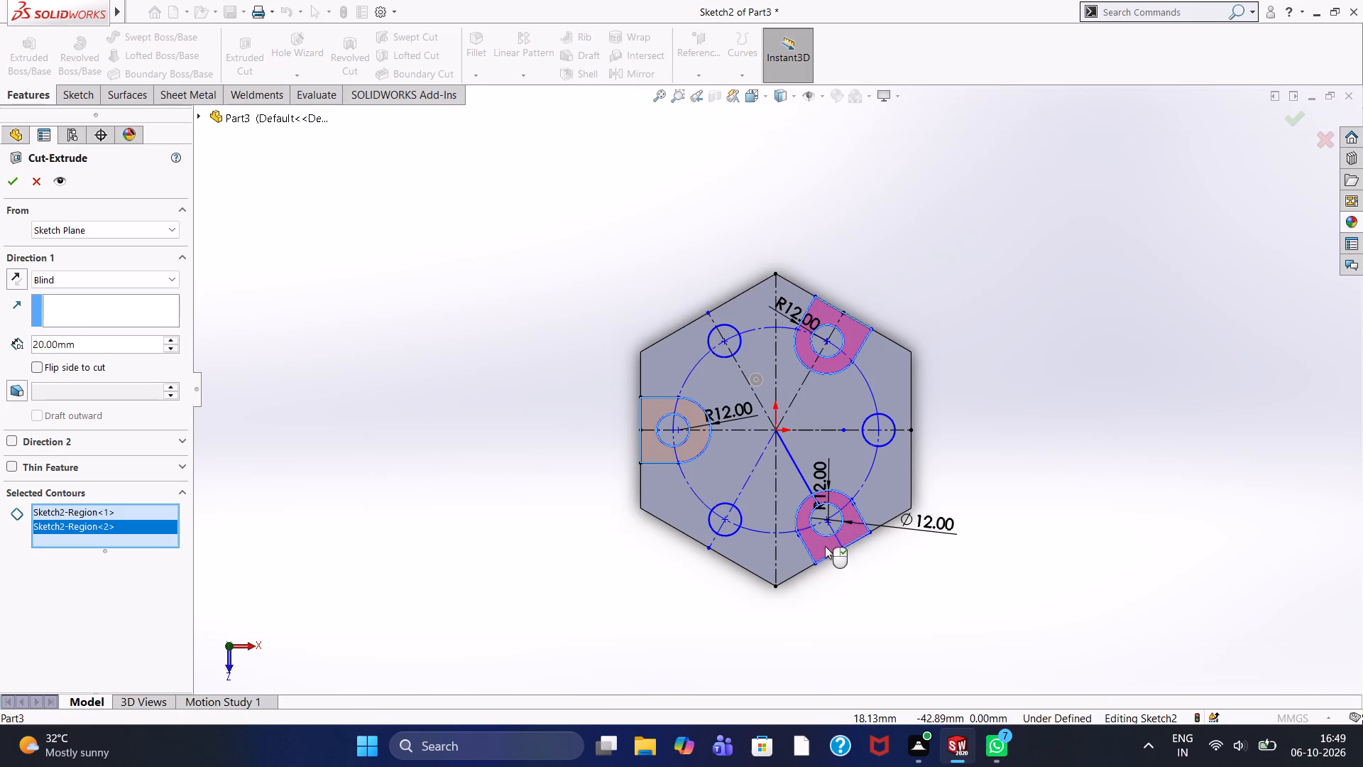
scroll(826, 526, "down", 6)
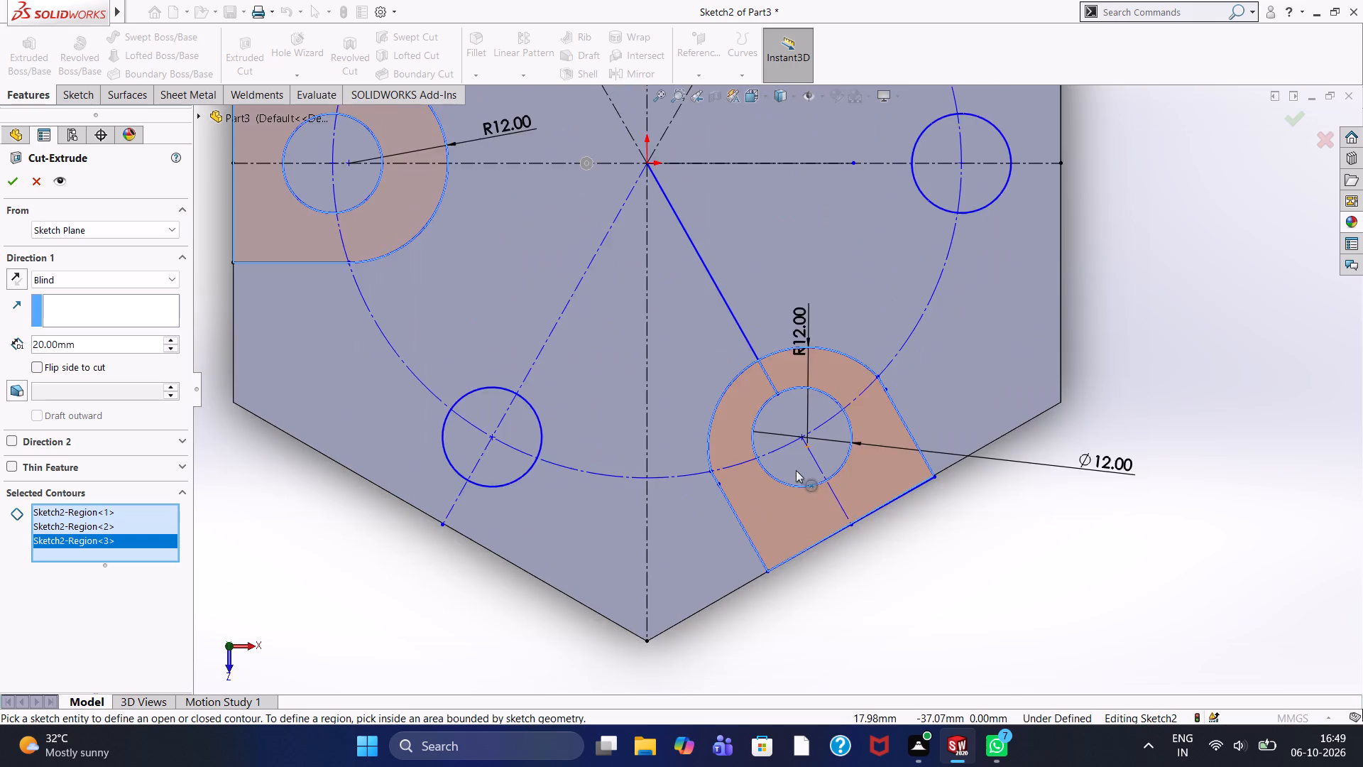
scroll(796, 470, "down", 3)
left_click(794, 440)
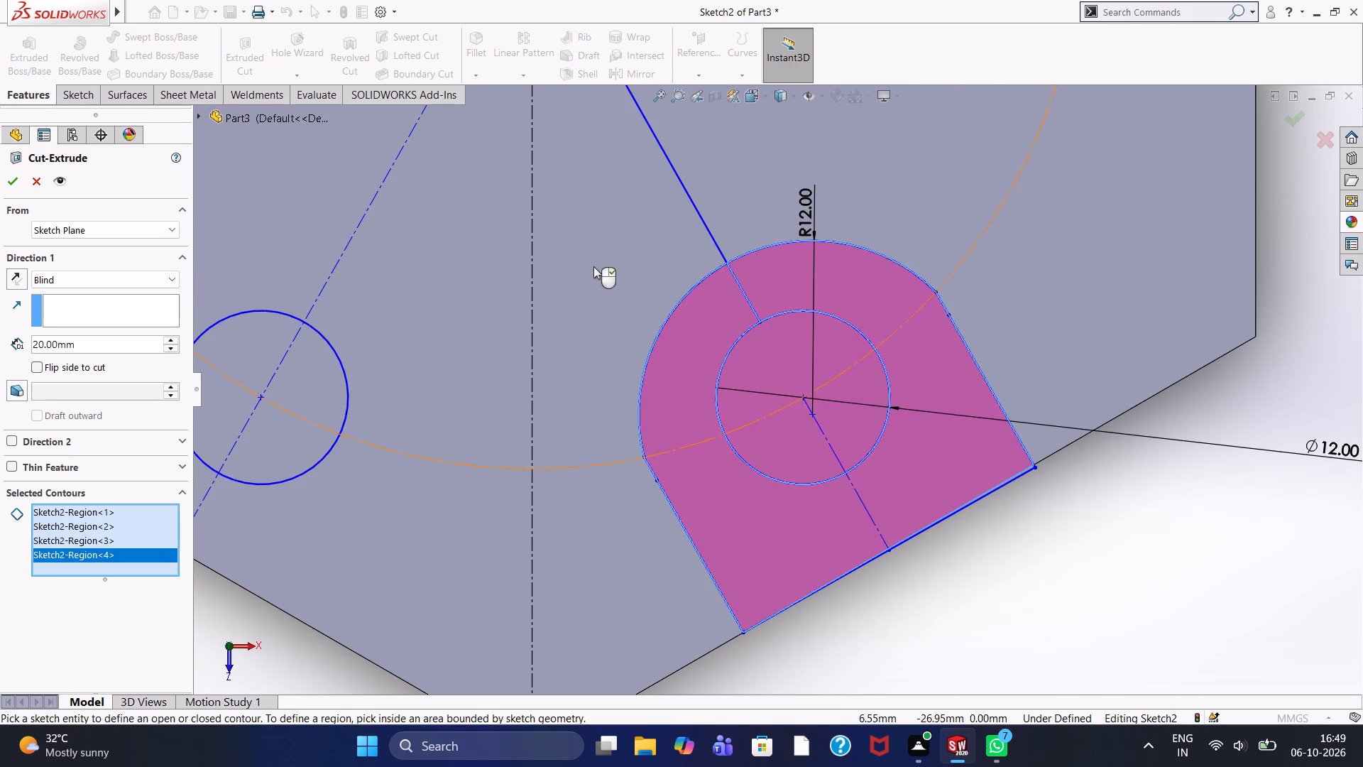
scroll(559, 242, "up", 6)
scroll(426, 195, "up", 2)
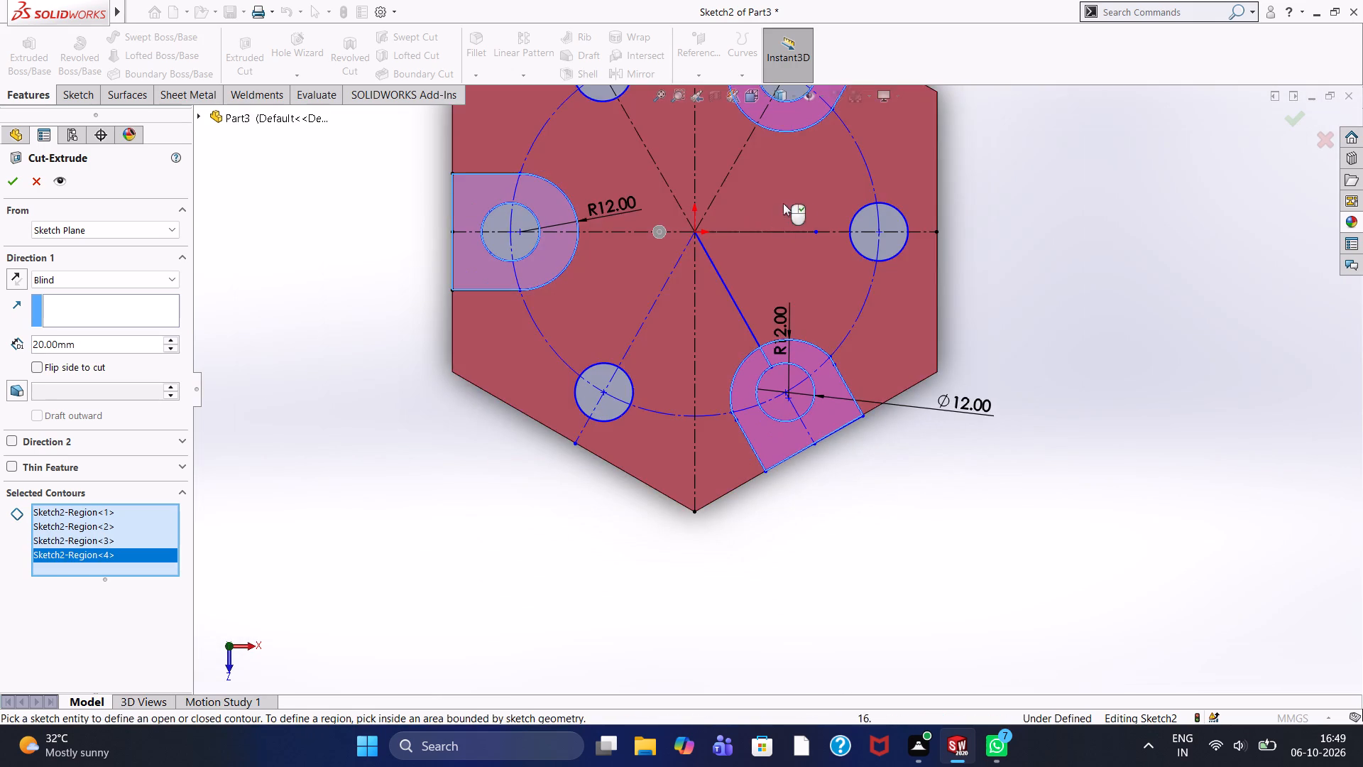
left_click(522, 243)
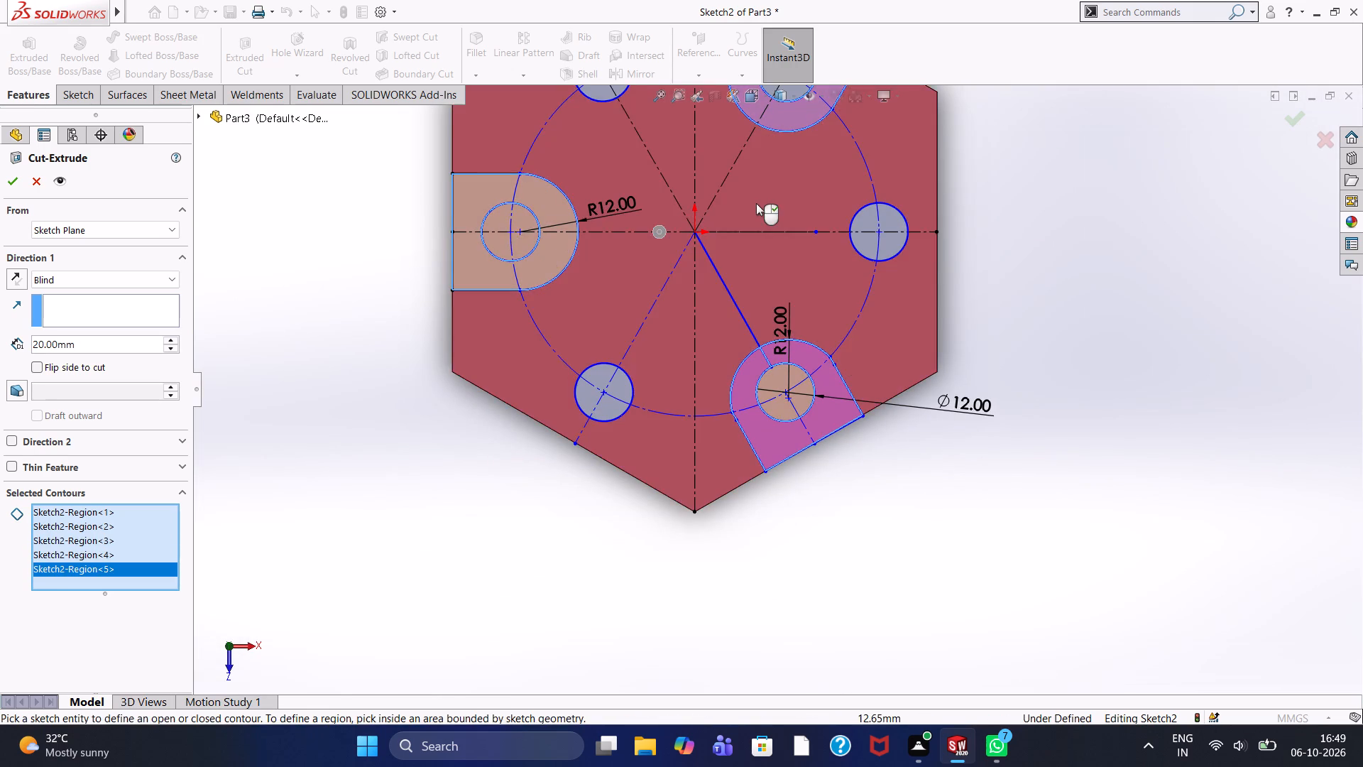
scroll(750, 195, "up", 1)
left_click(790, 137)
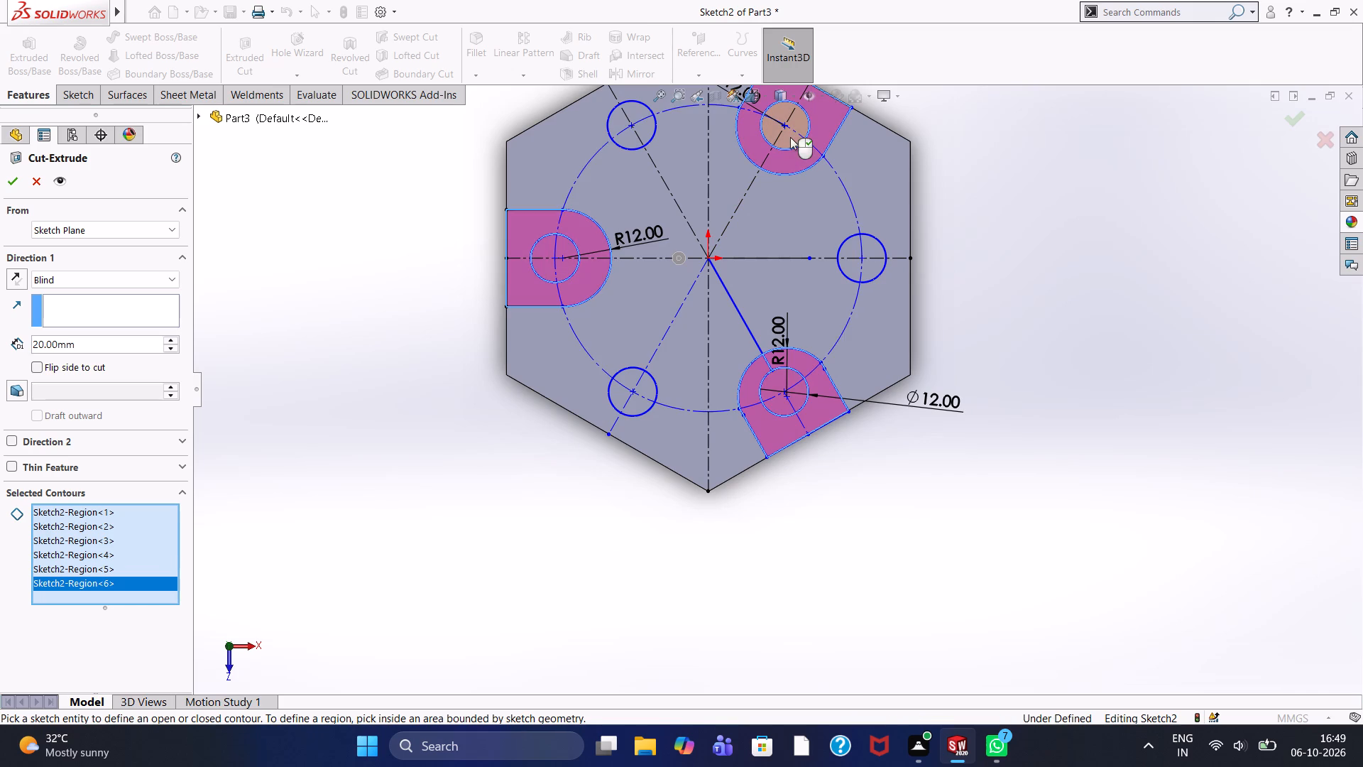
left_click(168, 347)
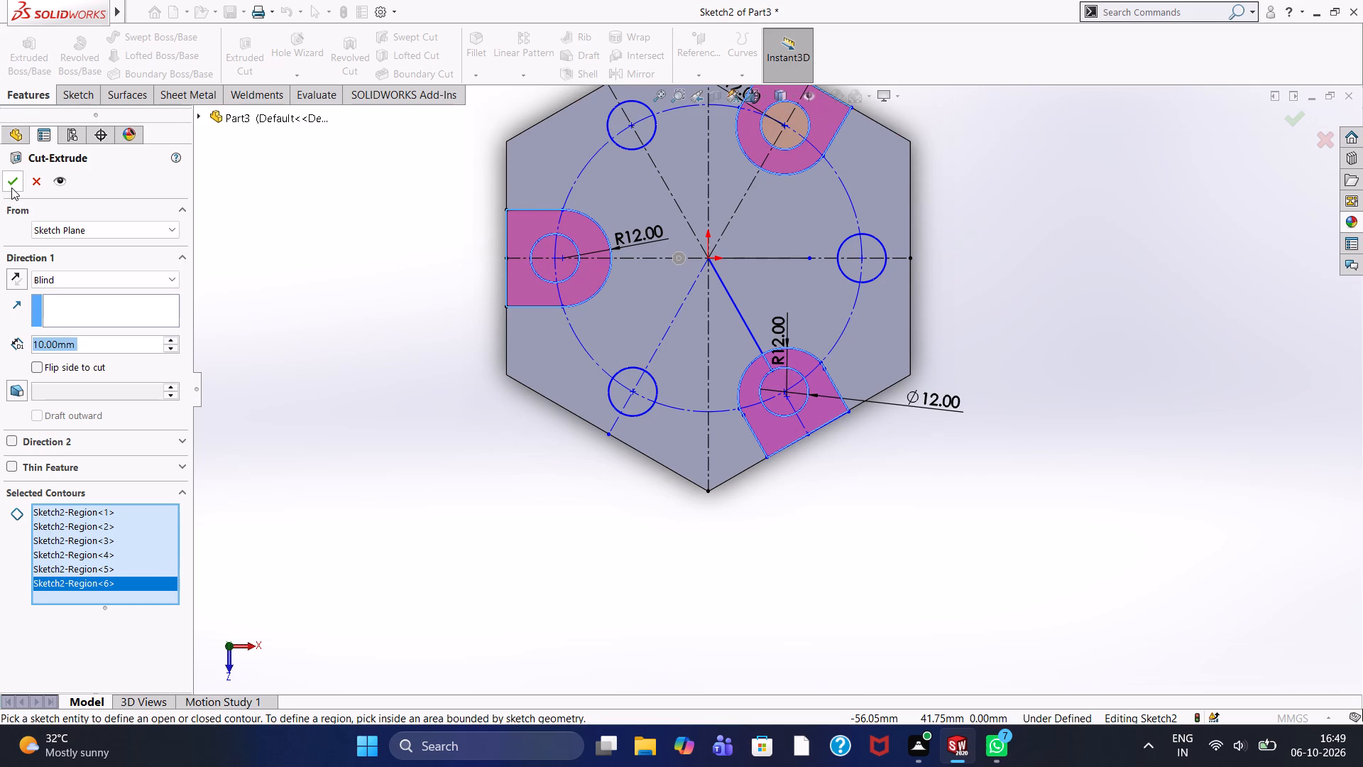
left_click(11, 189)
left_click(356, 250)
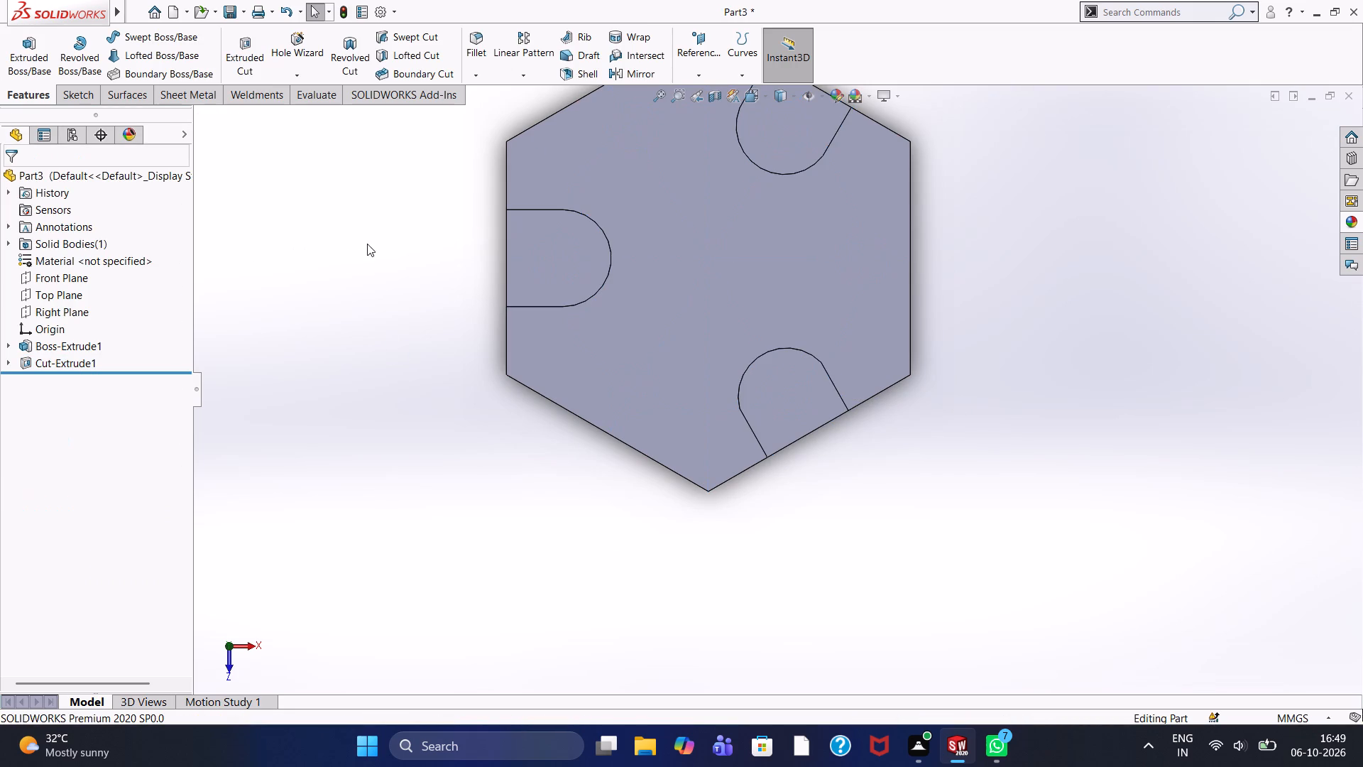
Start a new sketch on the Top Plane, viewed face-on.
middle_click_drag(367, 244, 428, 132)
scroll(506, 229, "up", 1)
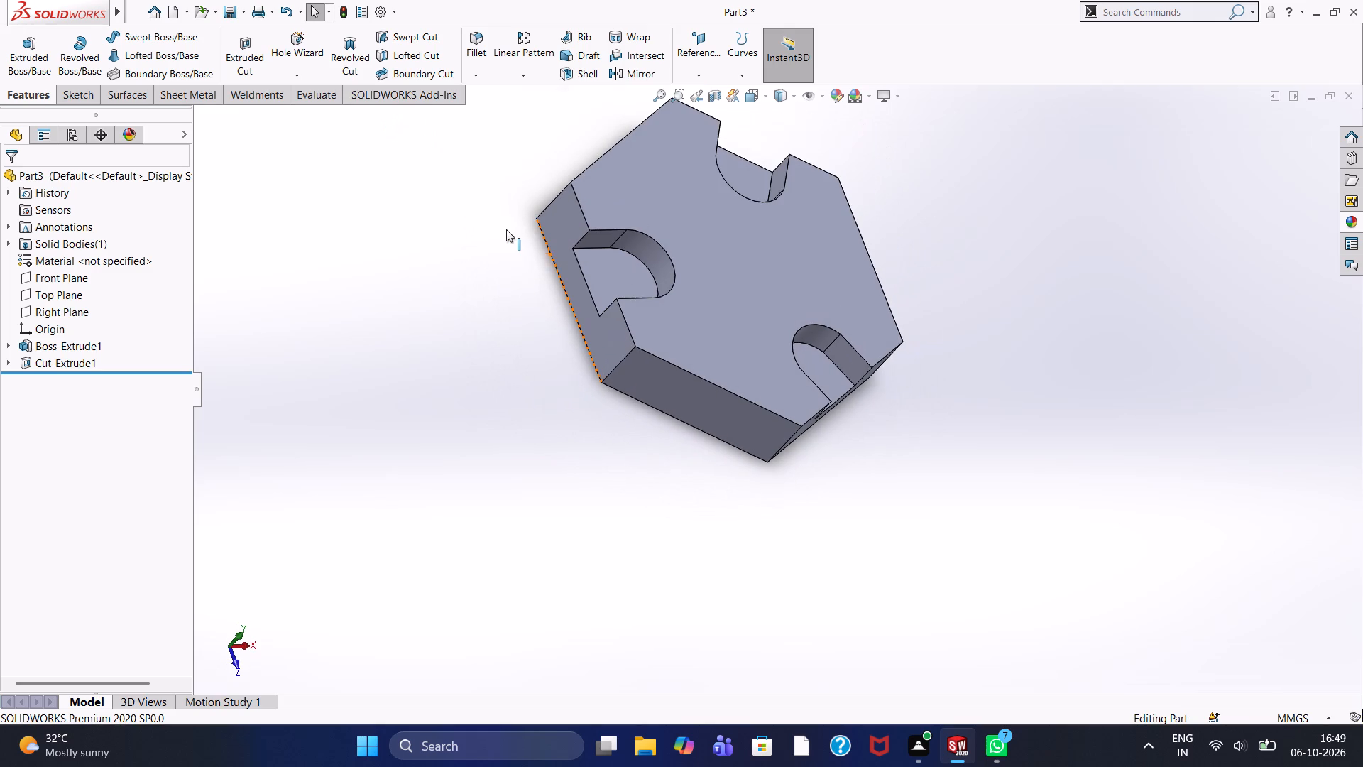
scroll(542, 240, "down", 1)
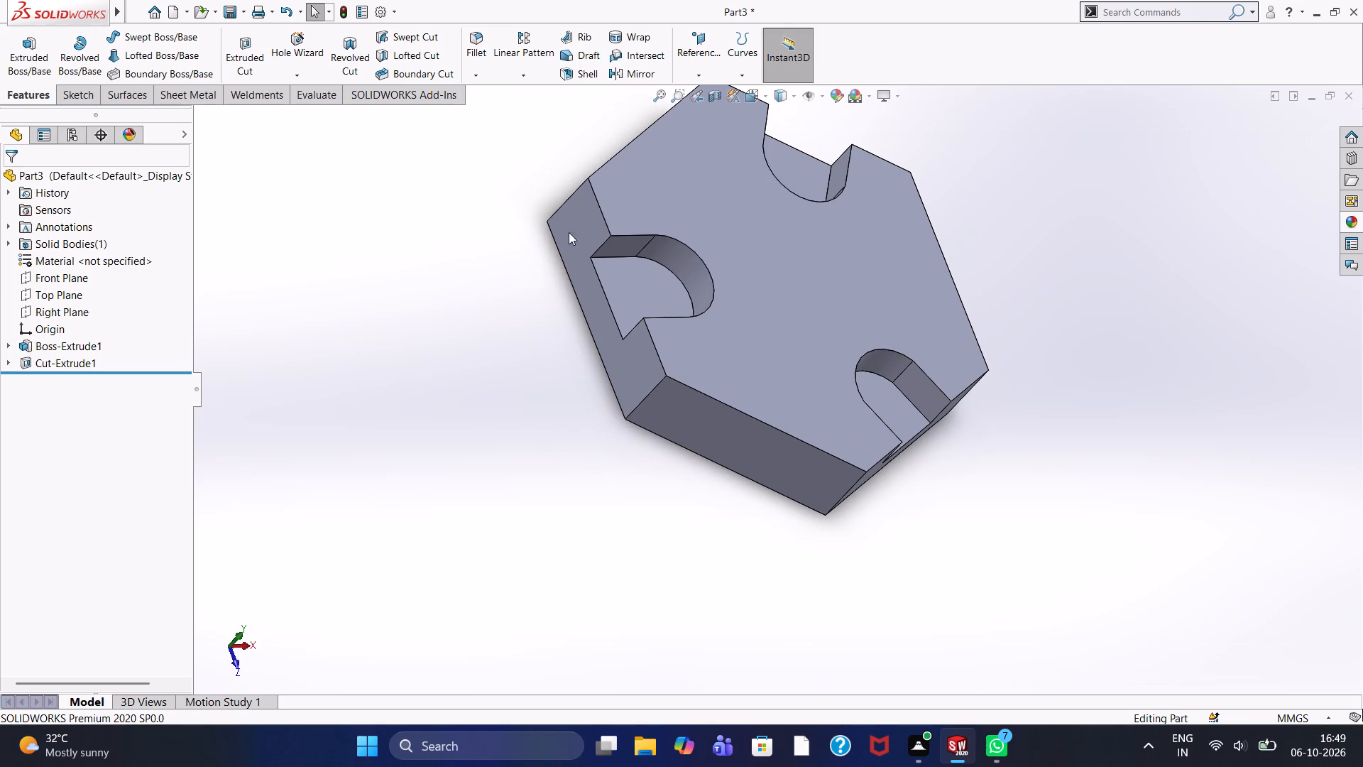
left_click(779, 258)
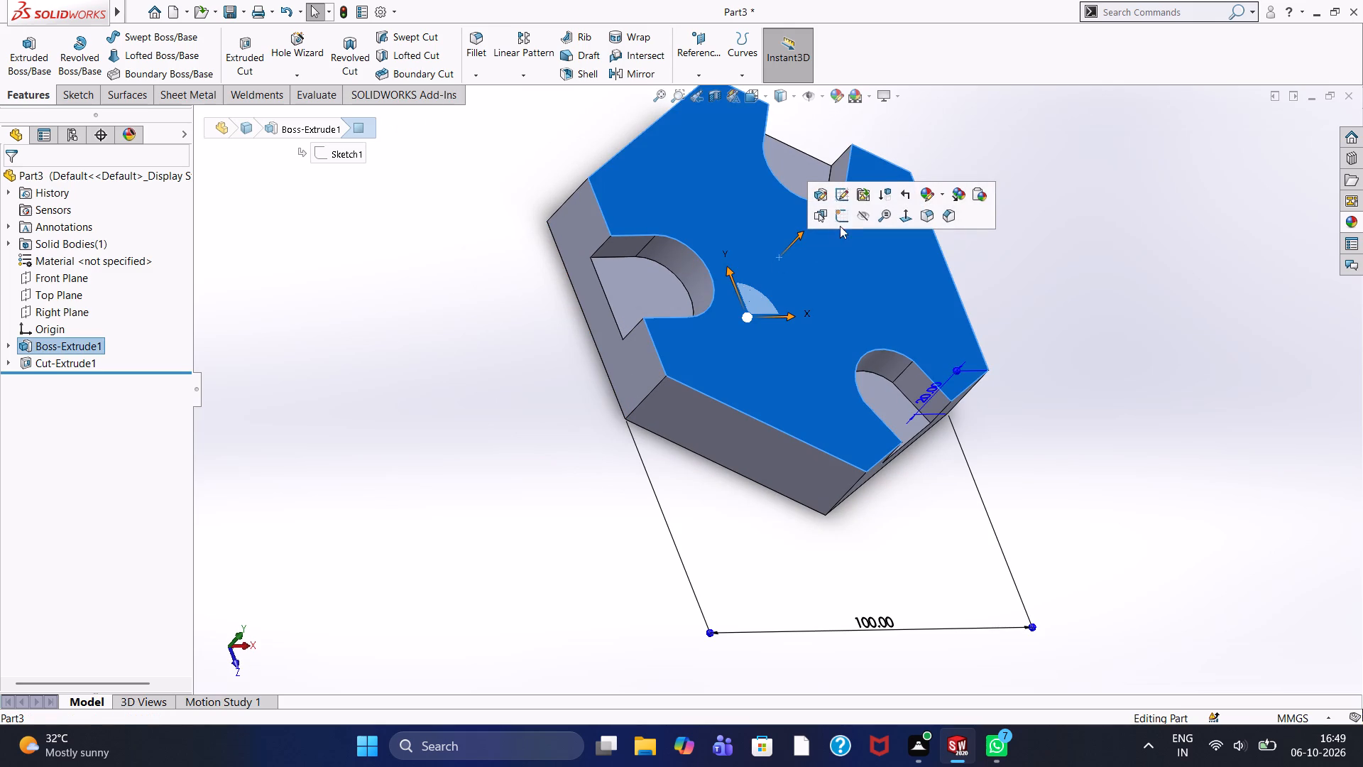
key("ctrl+8")
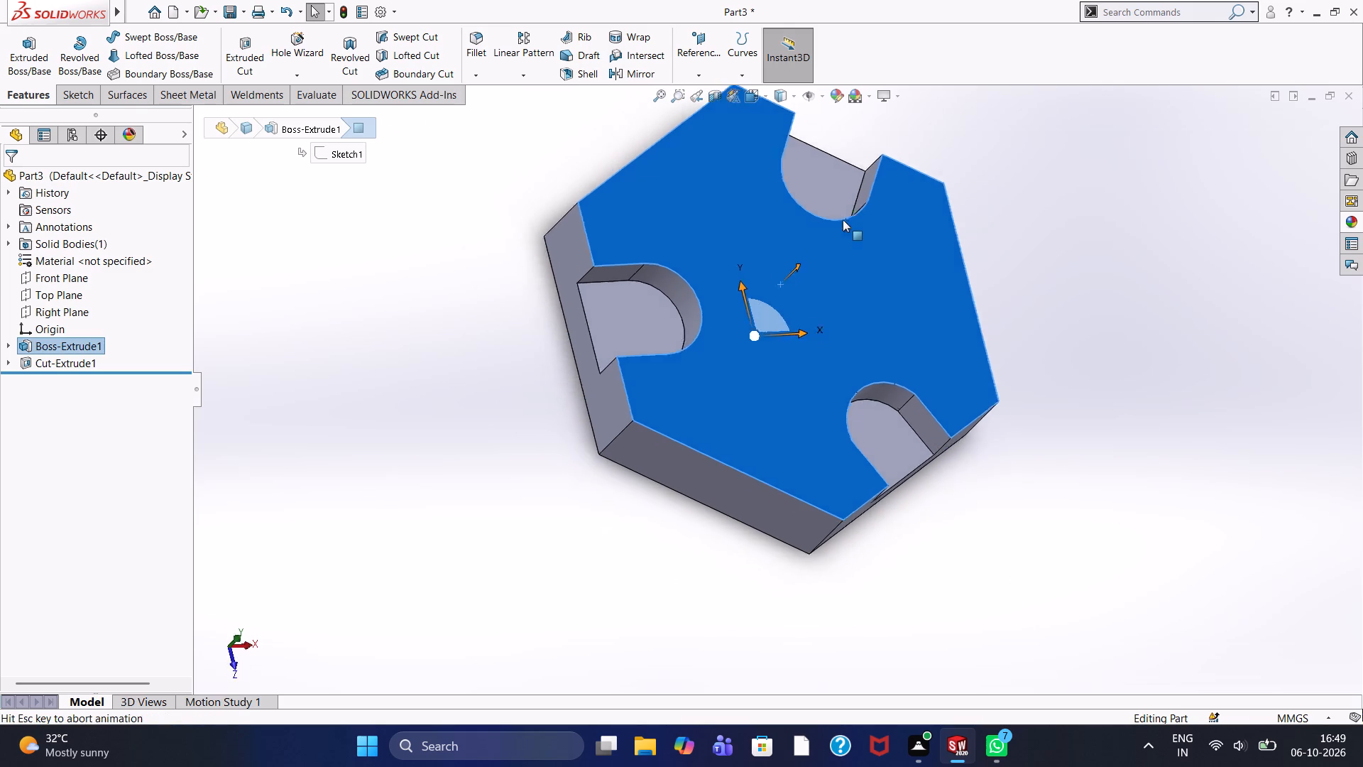
left_click(650, 158)
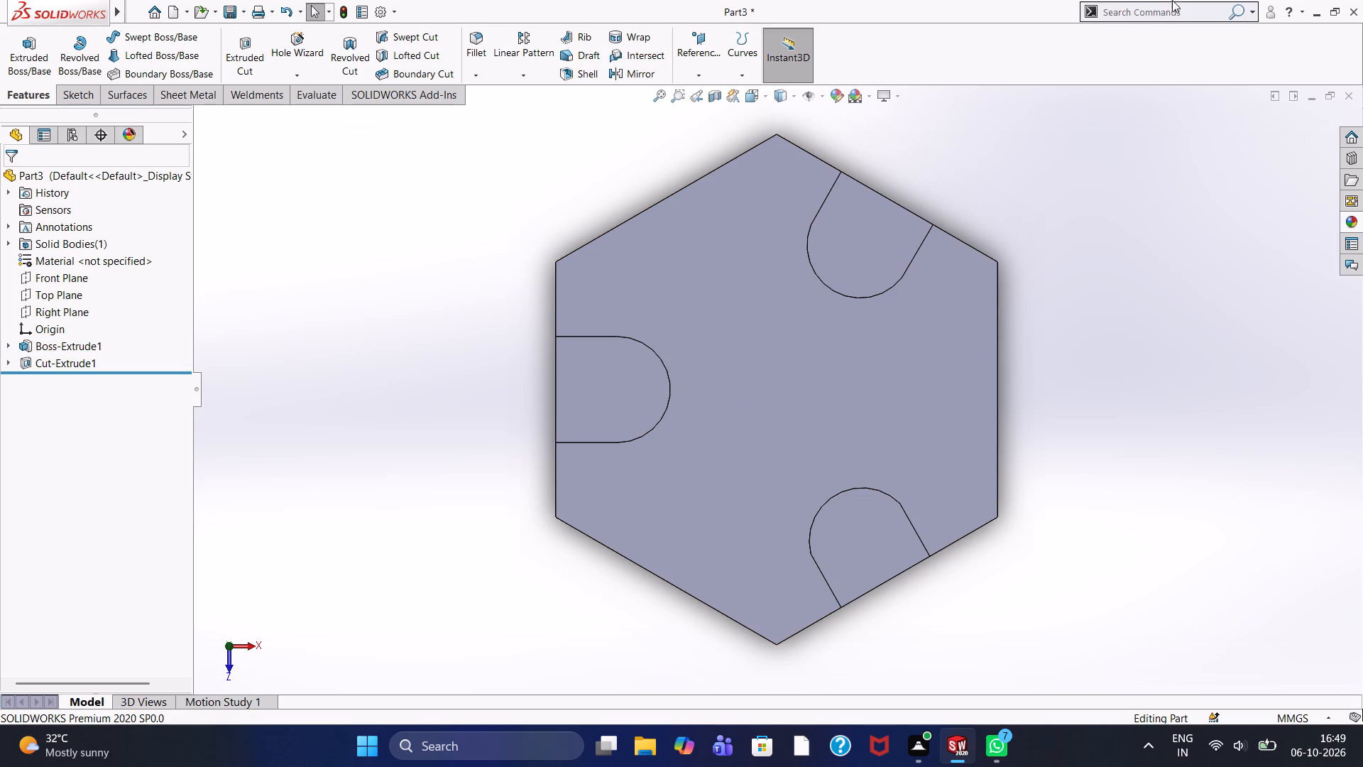
left_click(91, 101)
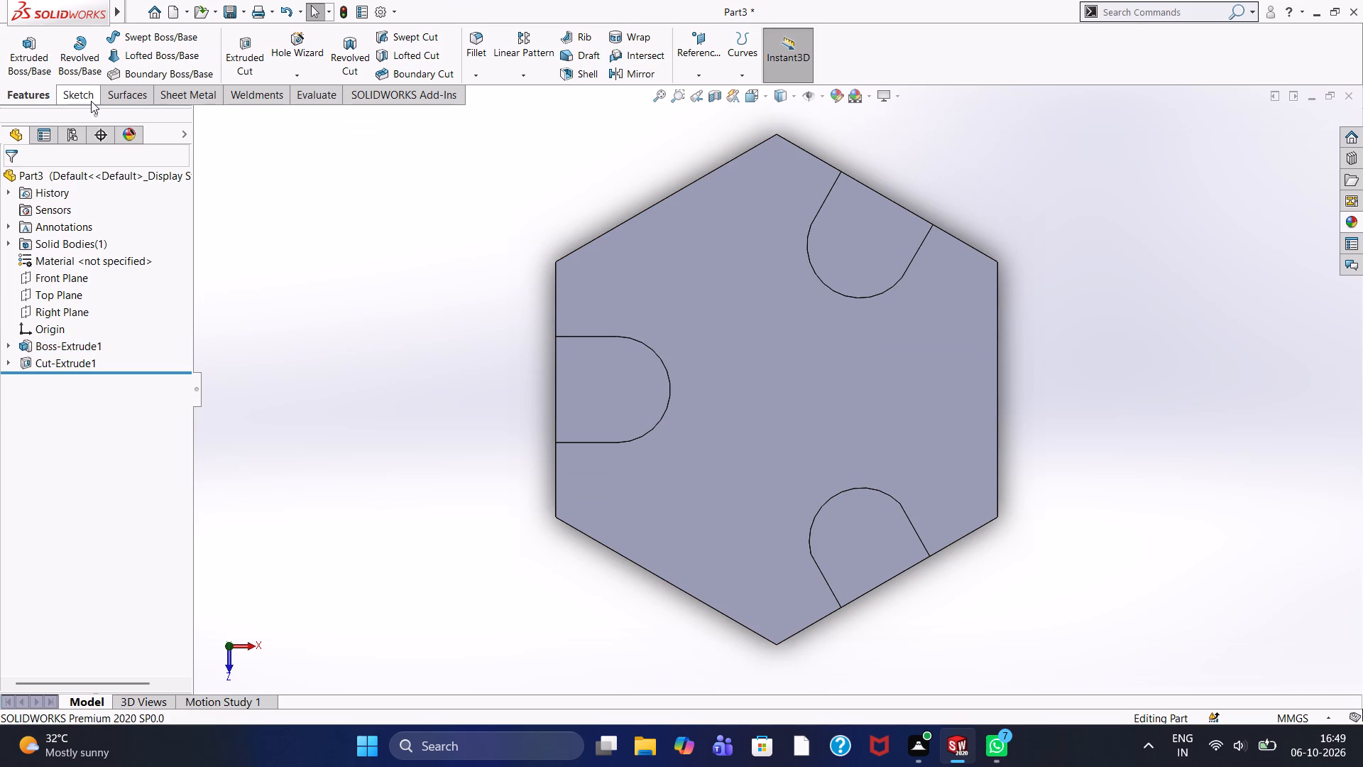
left_click(58, 301)
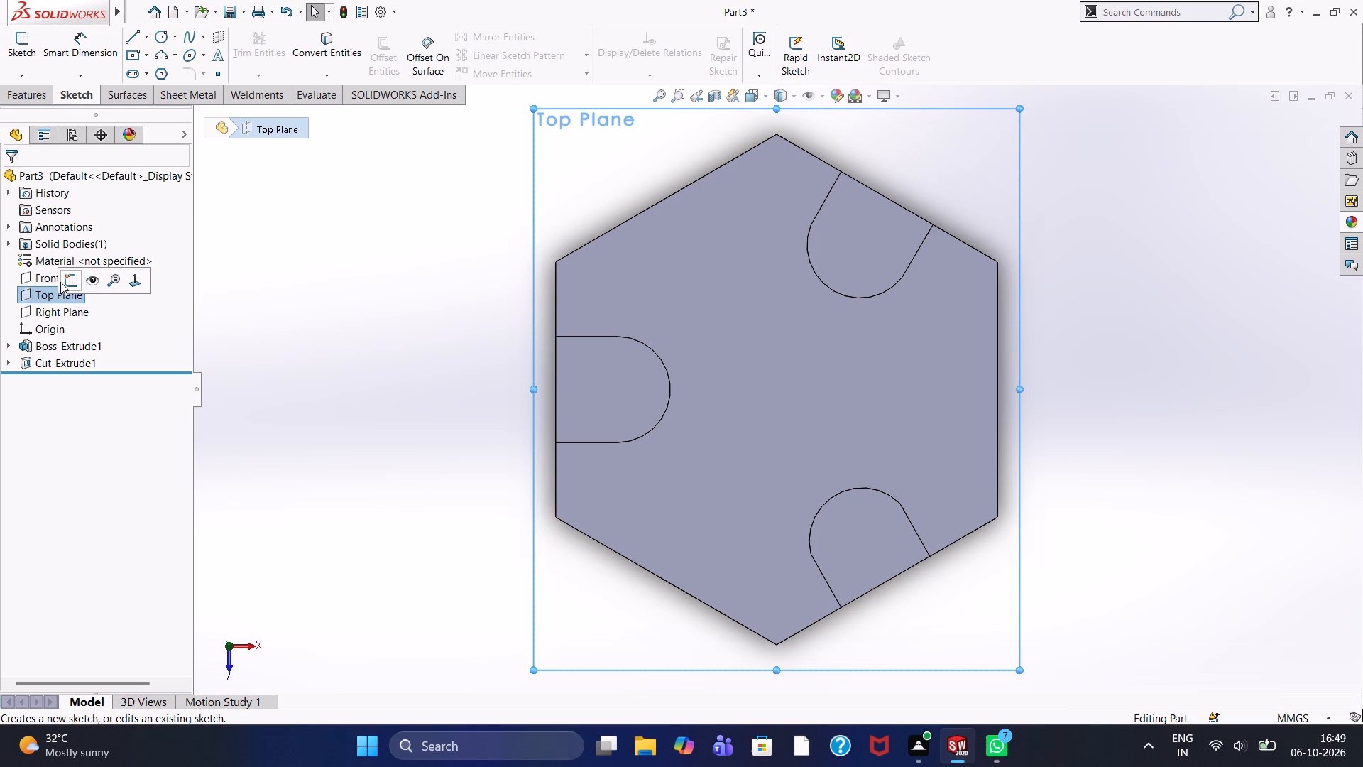
left_click(60, 282)
left_click(325, 297)
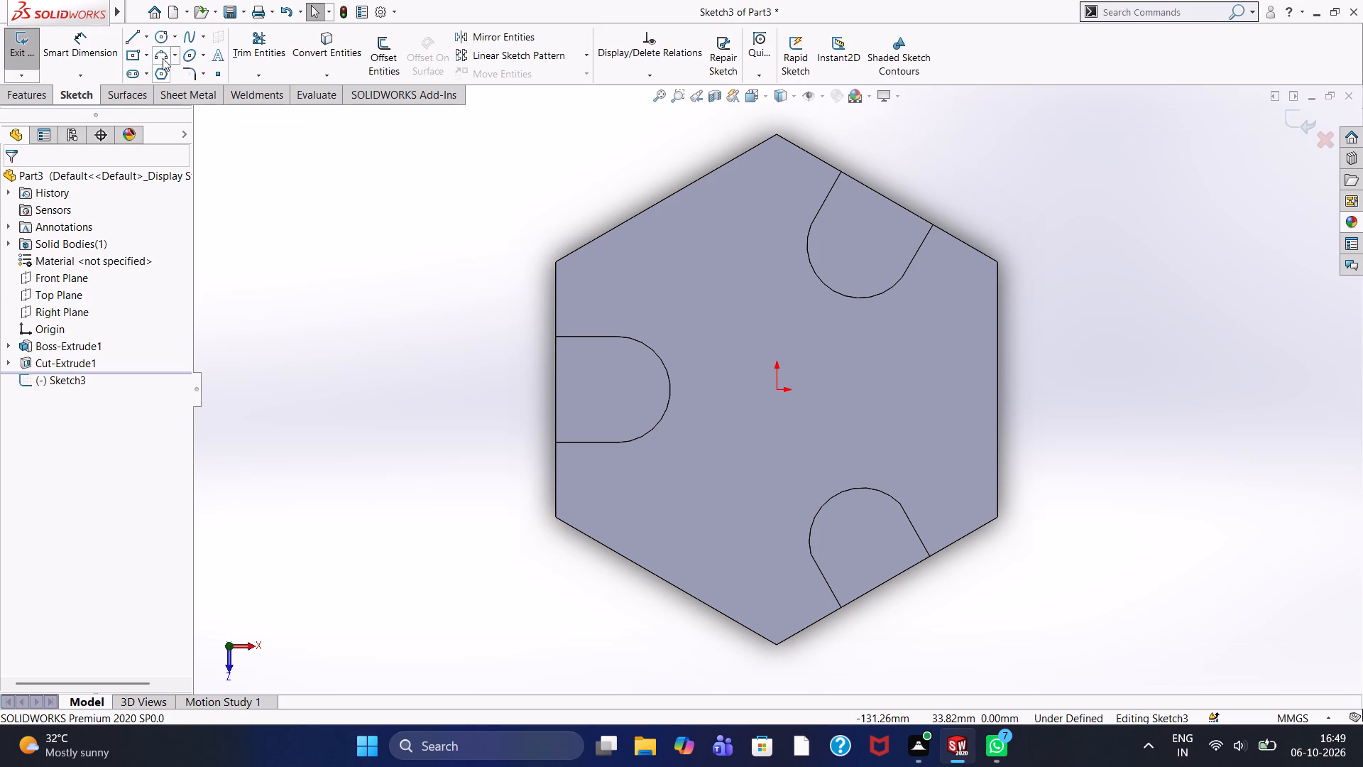
Draw a circle of 38 mm radius centred on the origin and convert it to construction geometry.
left_click(160, 39)
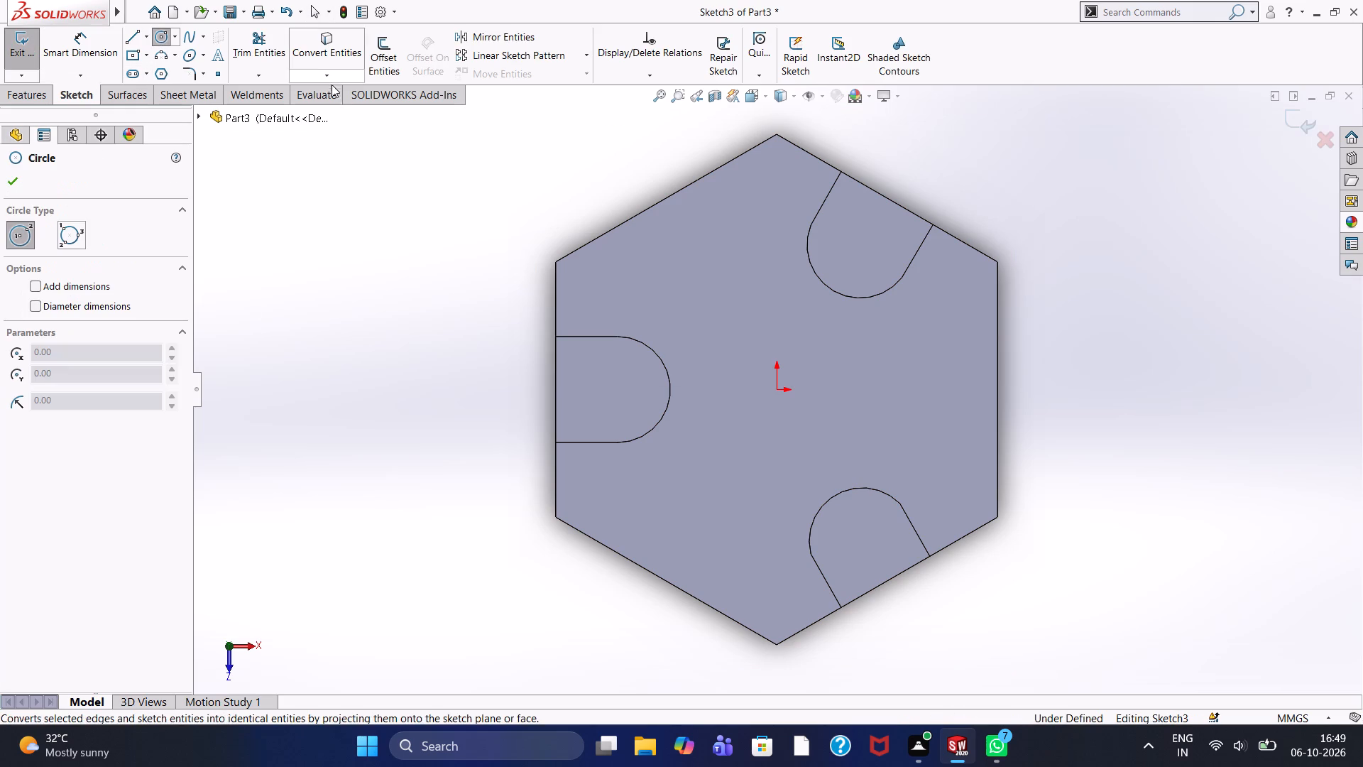
left_click(777, 389)
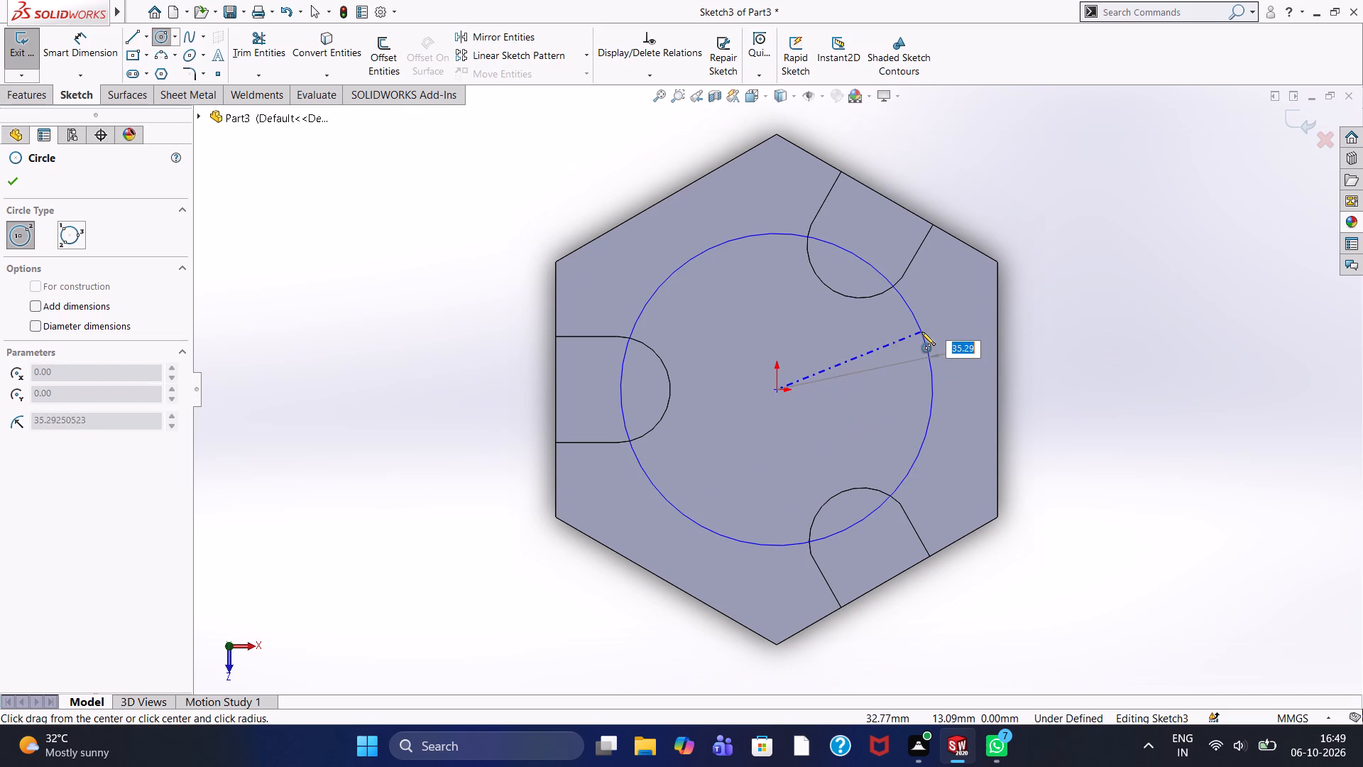
type("38")
key("Return")
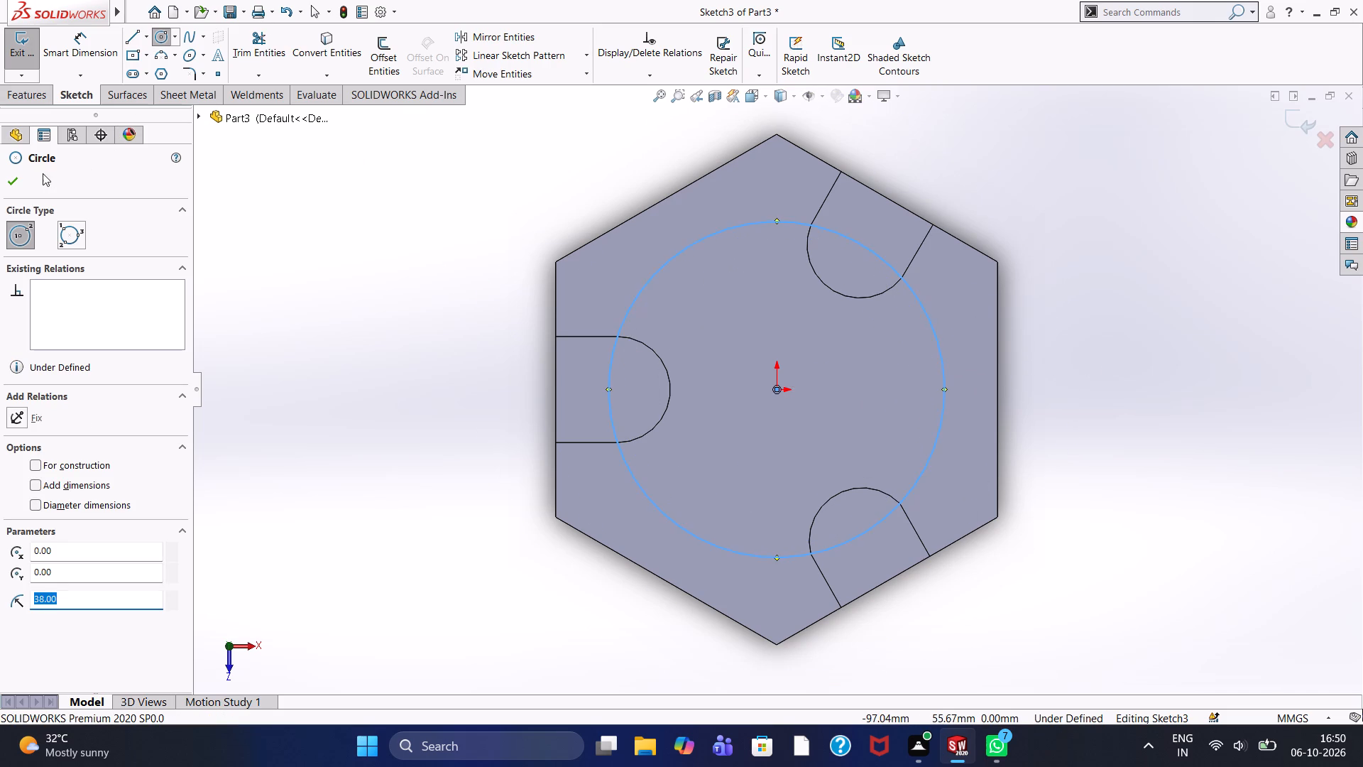
left_click(4, 186)
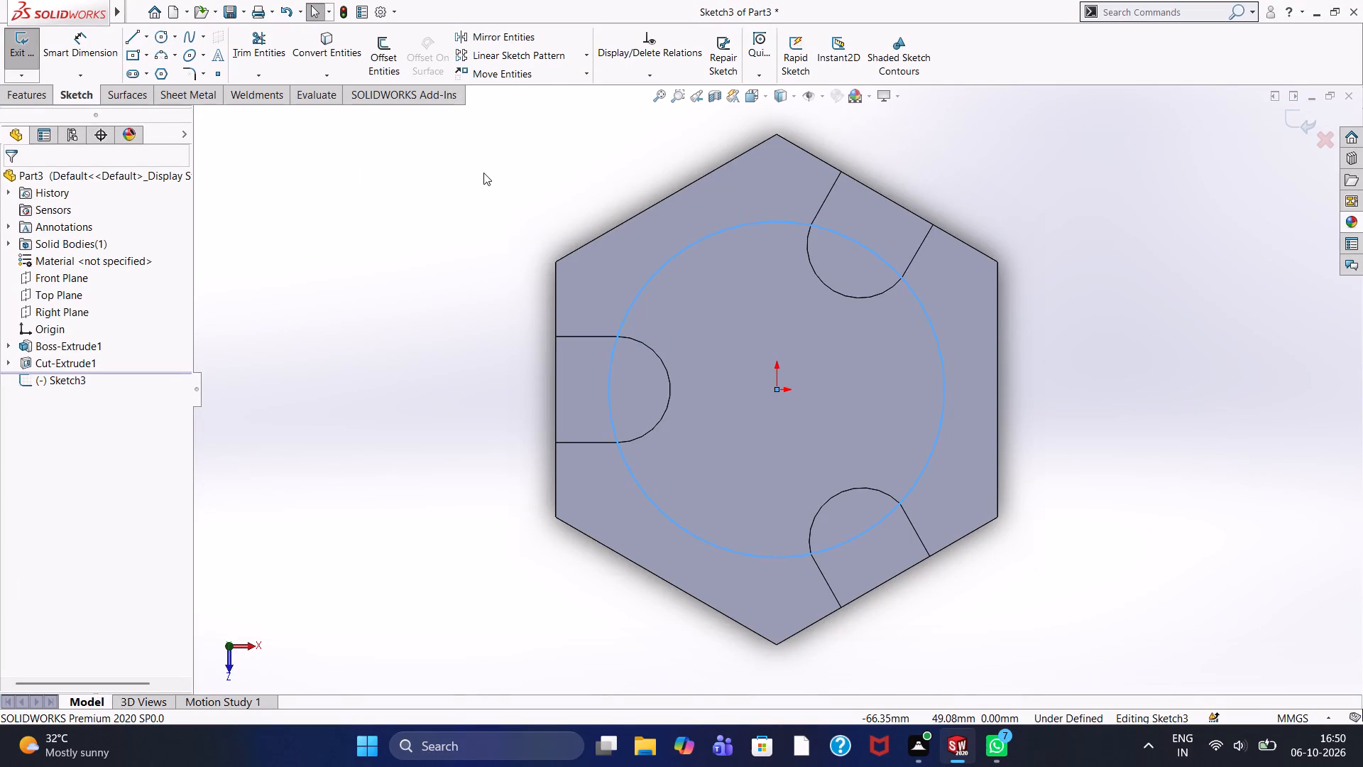
left_click(483, 173)
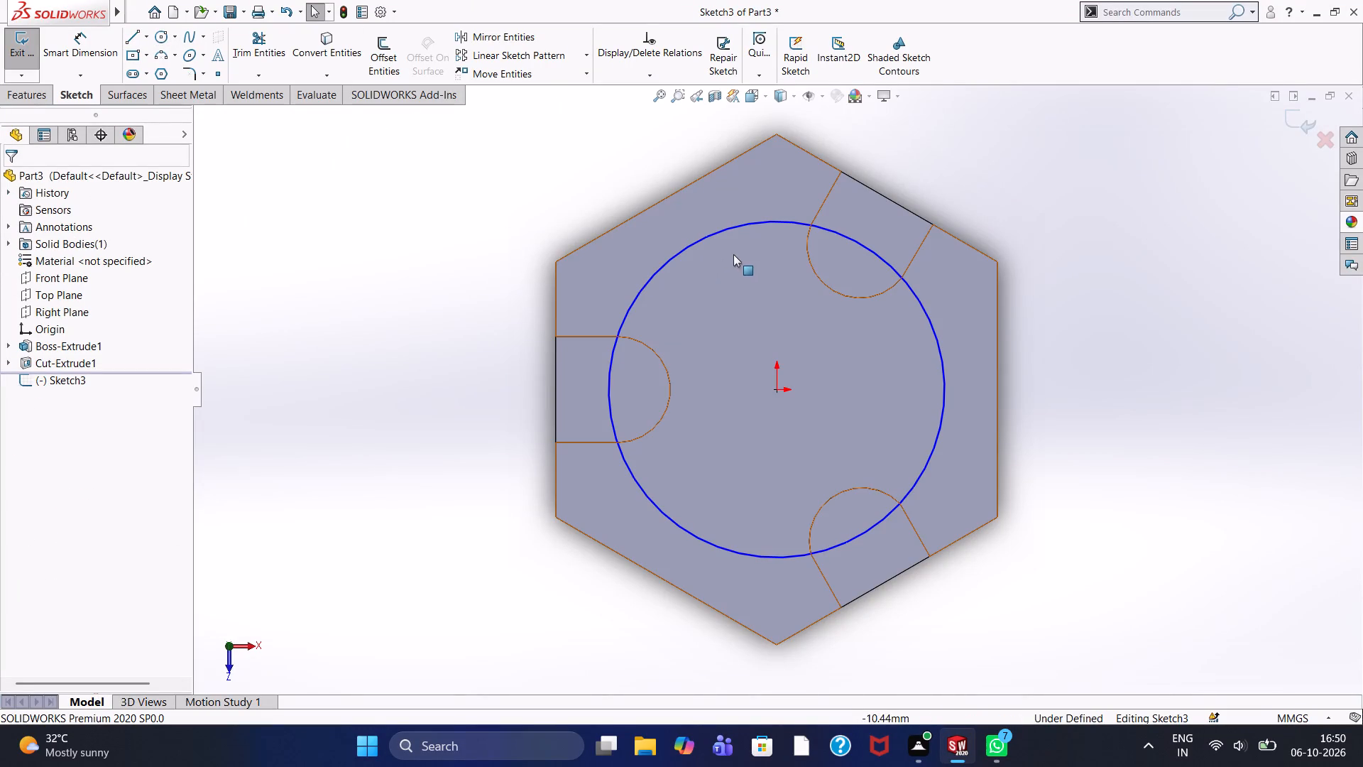
left_click(721, 233)
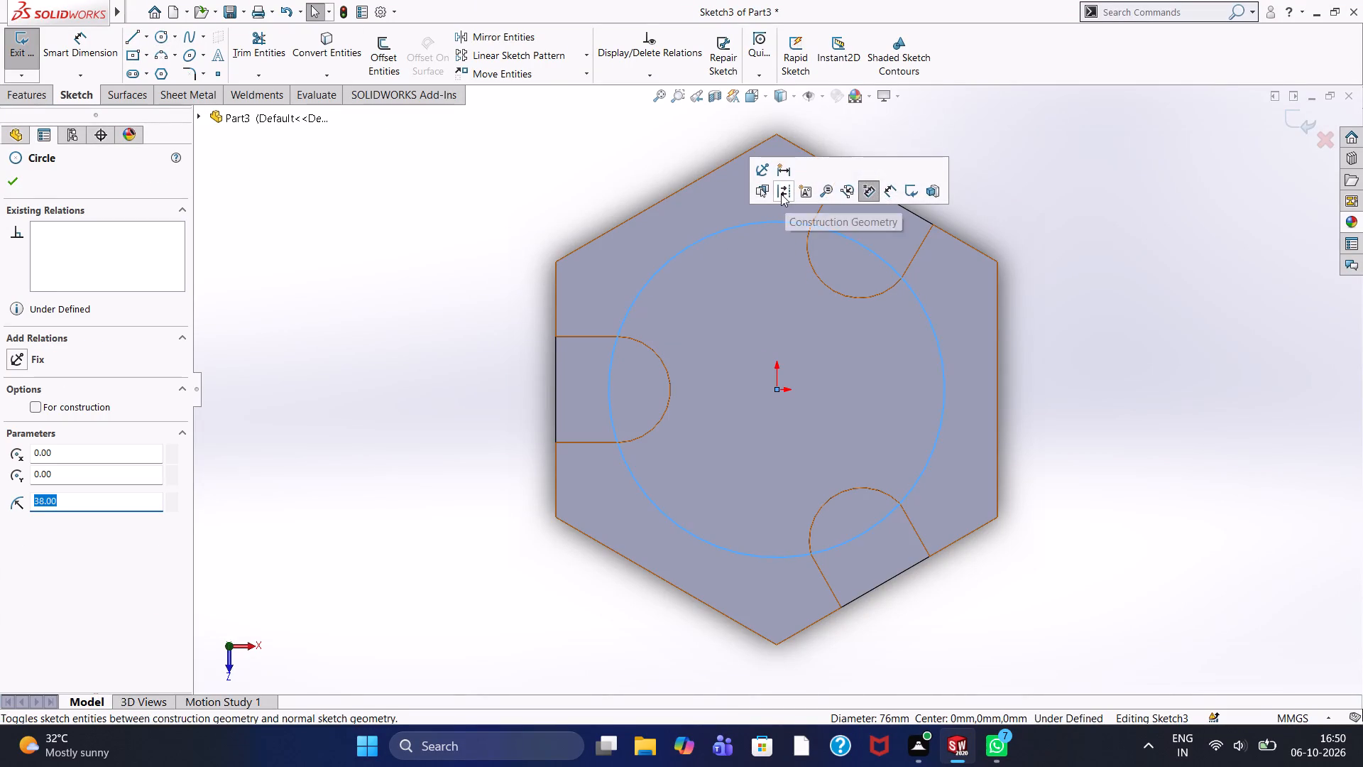
left_click(781, 194)
left_click(359, 187)
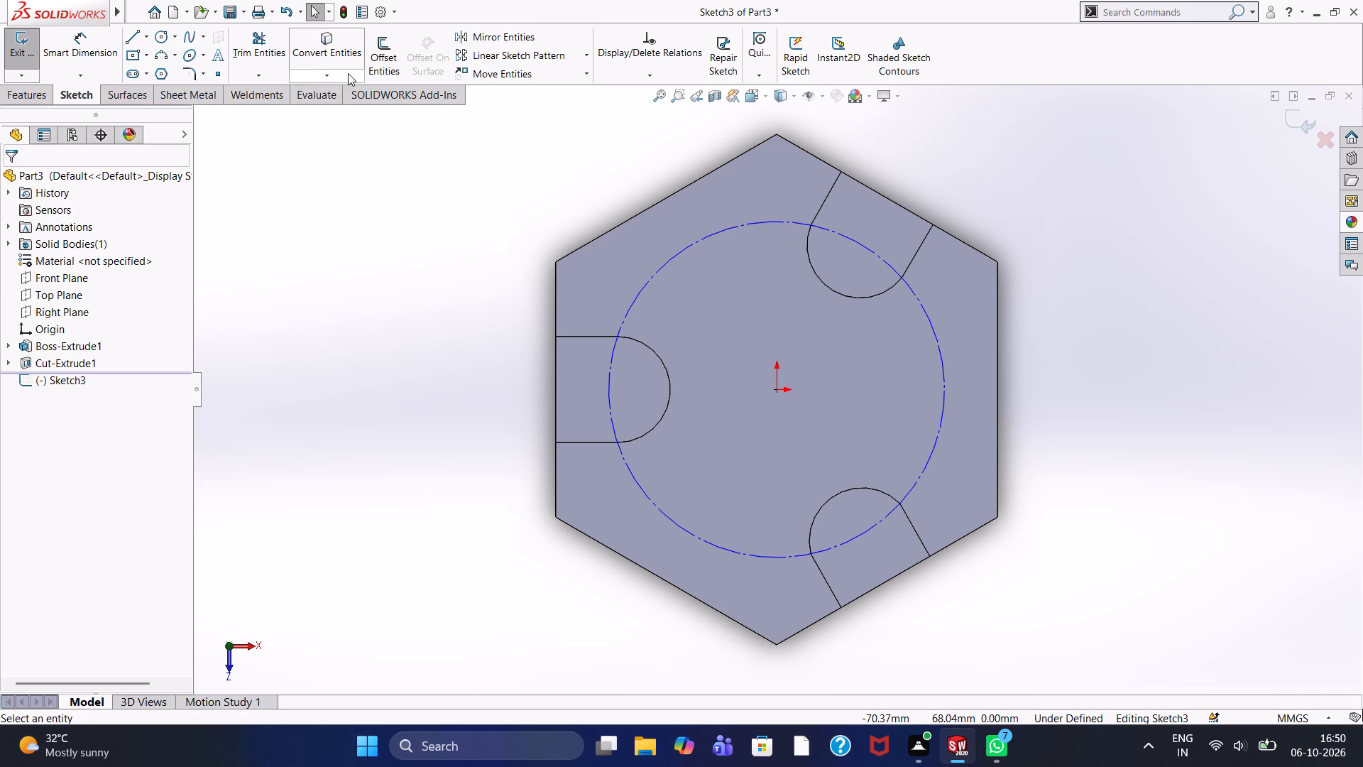
Draw a 50 mm construction line from the origin at an angle of 240°.
left_click(138, 35)
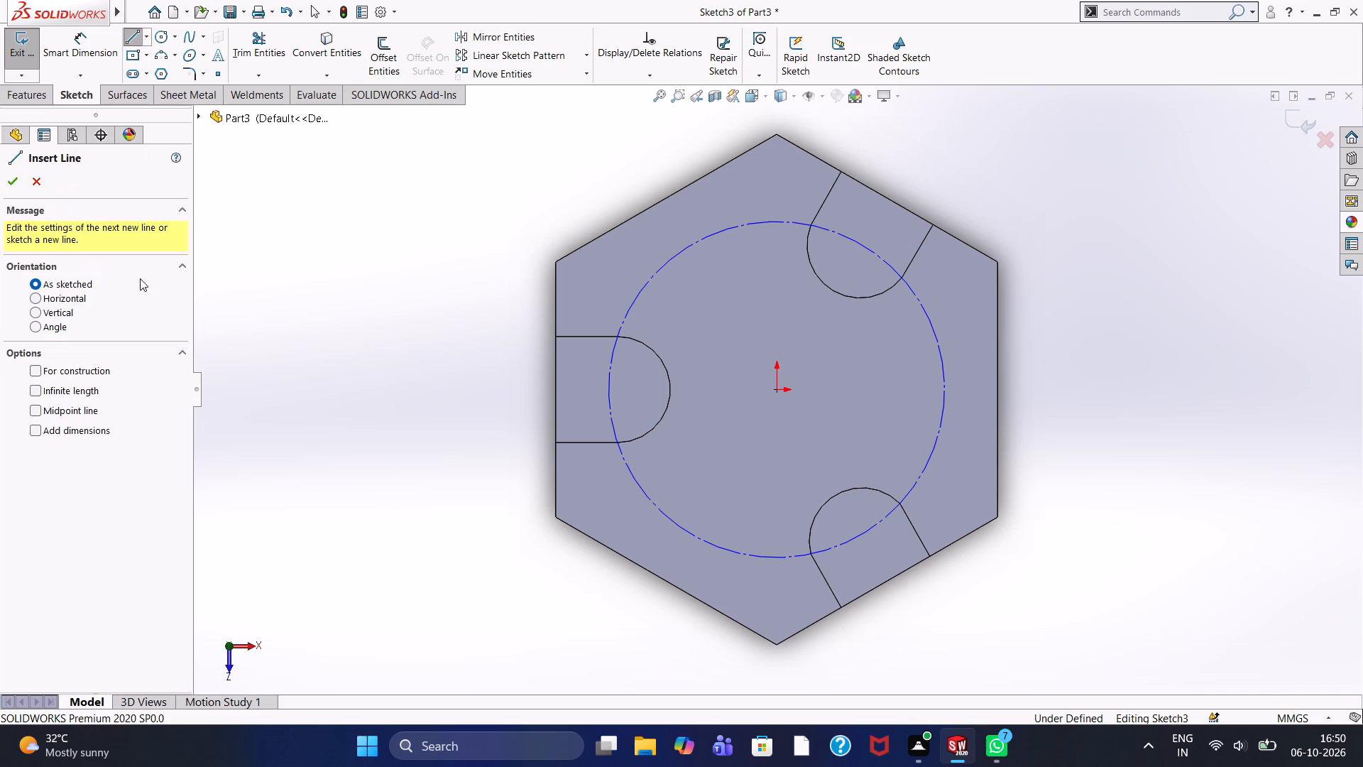
left_click(34, 327)
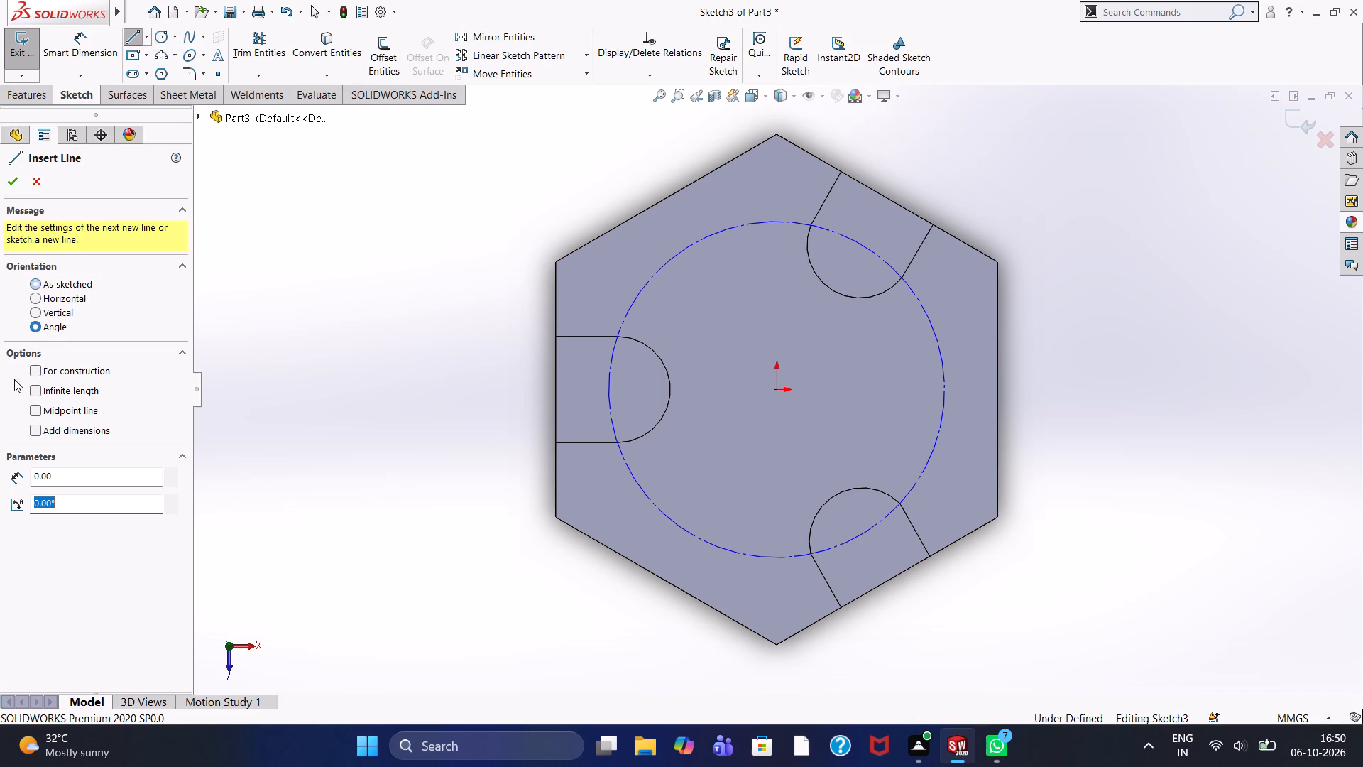
left_click(51, 367)
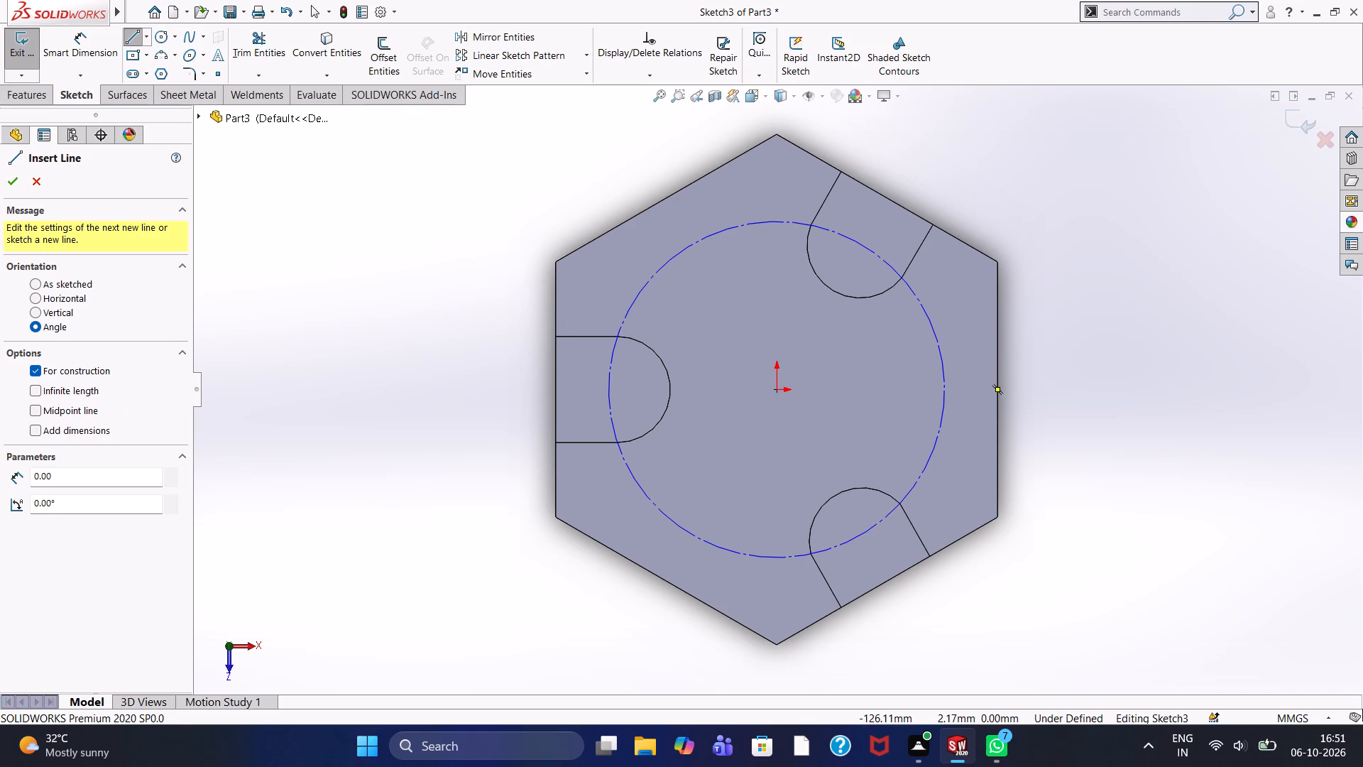
left_click_drag(66, 477, 0, 484)
type("50")
key("Return")
left_click_drag(58, 499, 0, 500)
key("2")
key("4")
key("0")
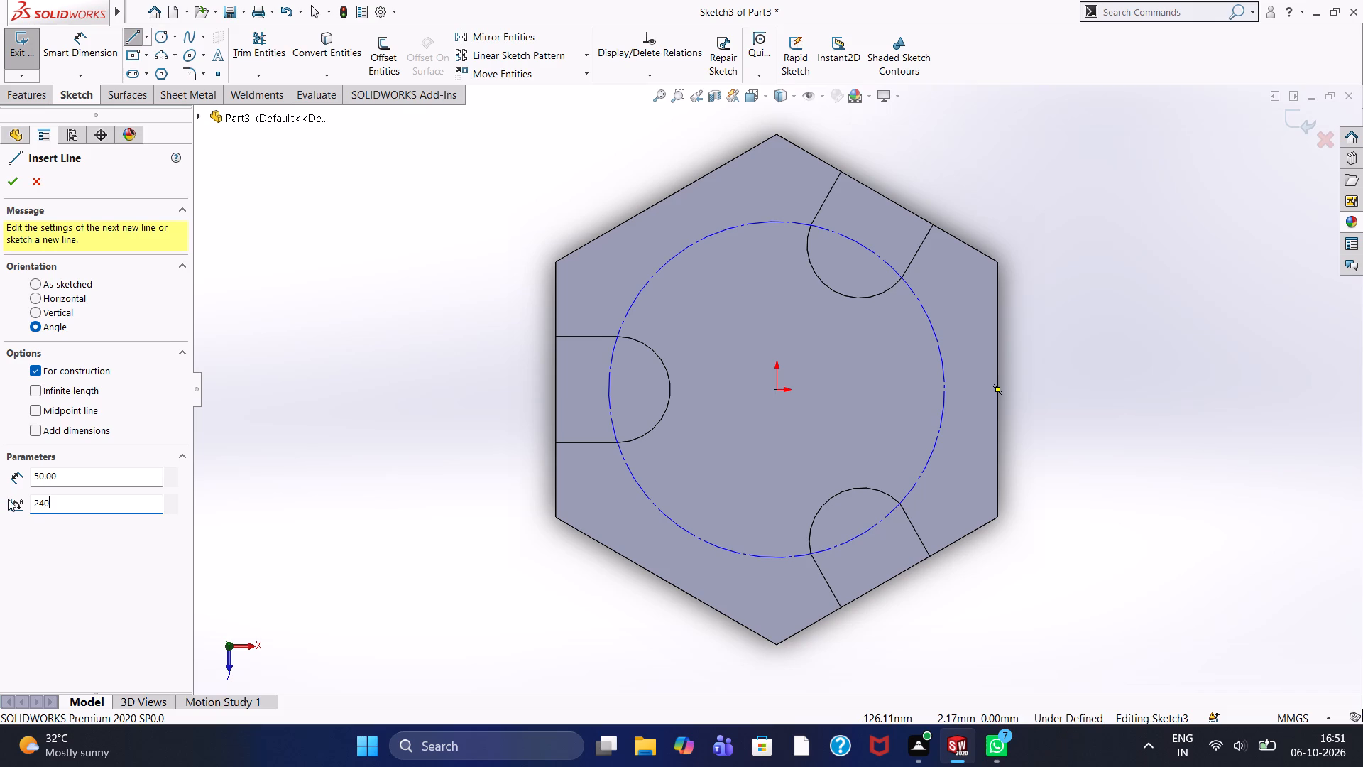
key("Return")
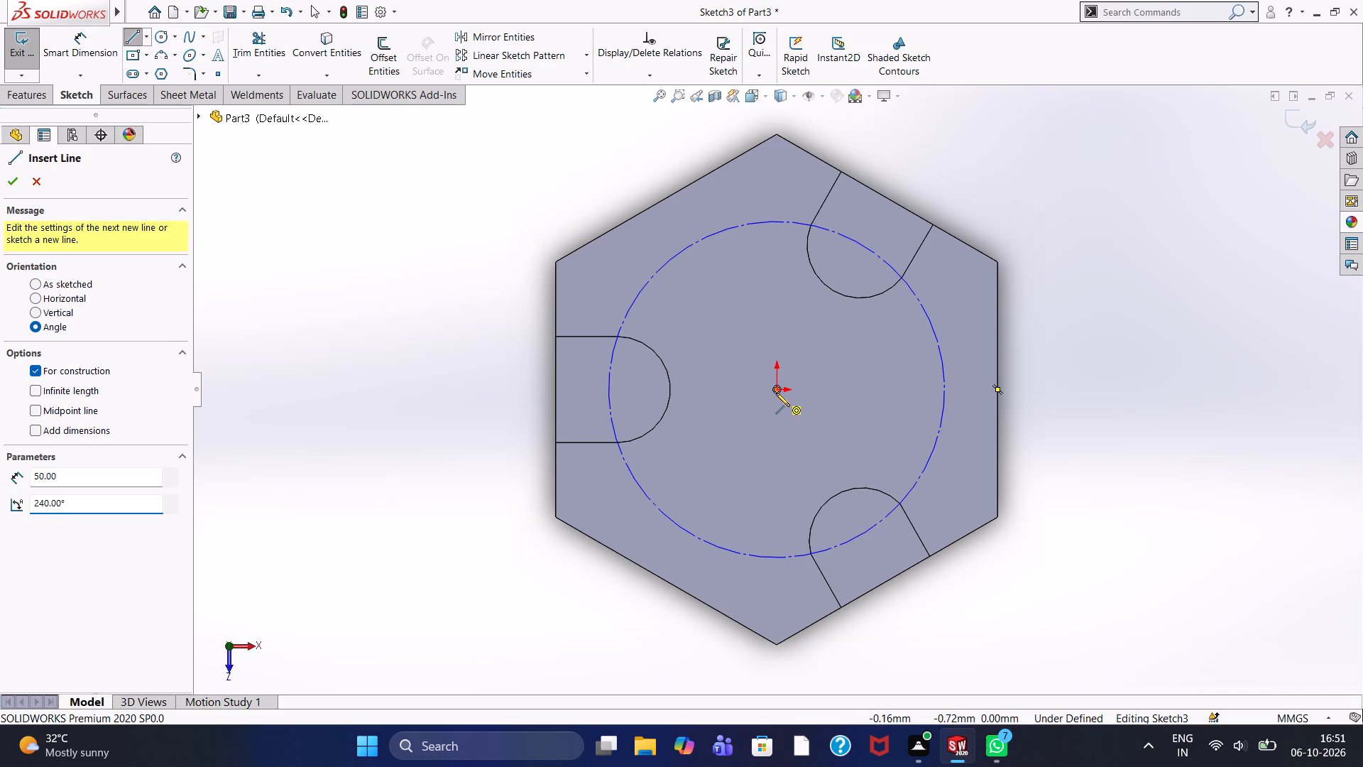
left_click(776, 393)
left_click(555, 560)
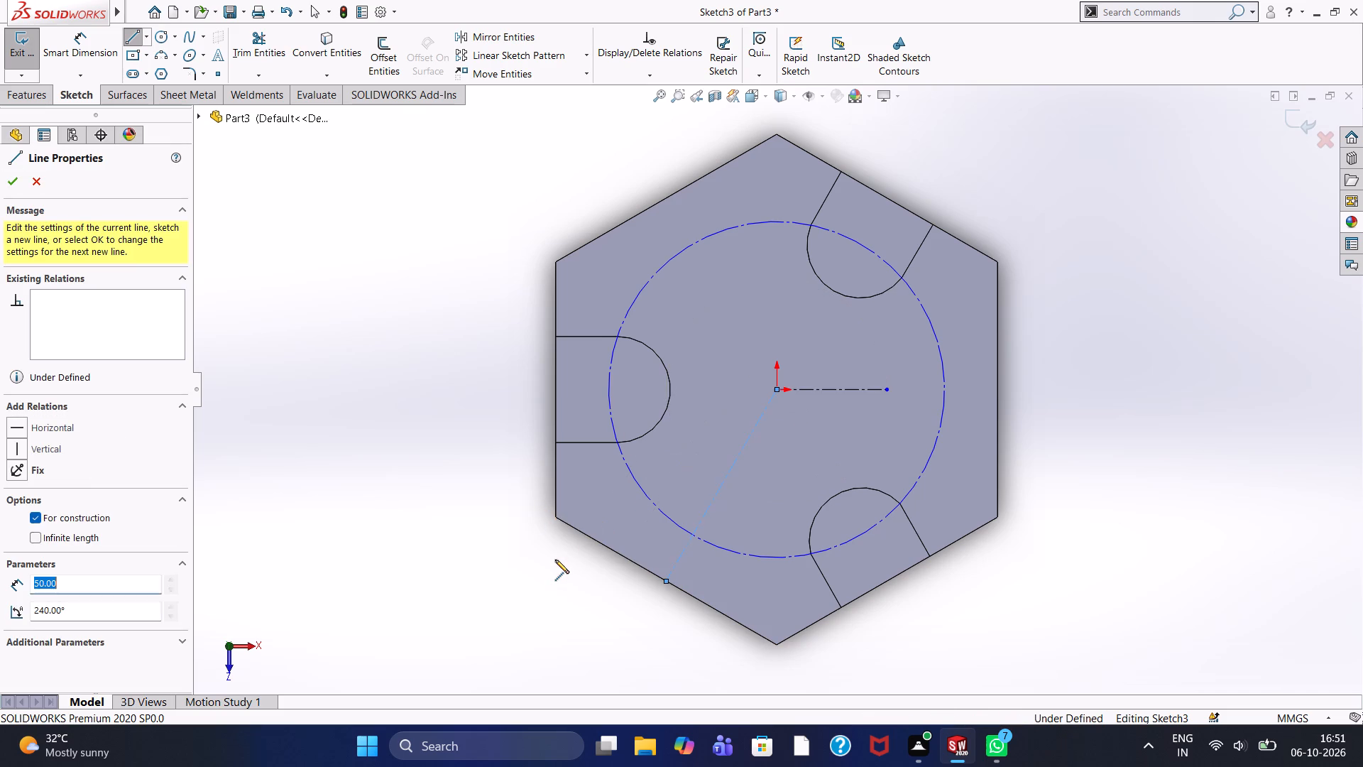
right_click(415, 437)
left_click(449, 448)
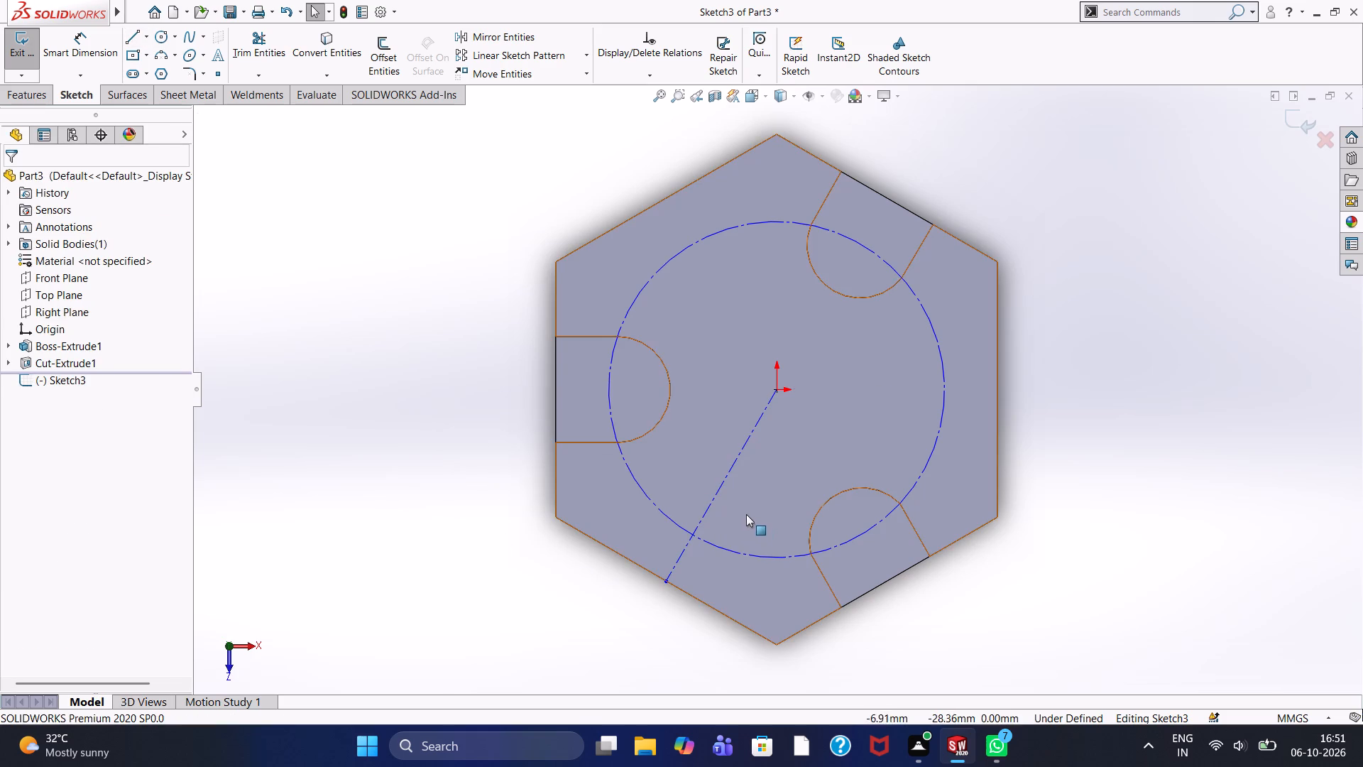
Draw two 6 mm radius circles on the construction circle: at its left quadrant point and where the 240° line crosses it.
scroll(745, 513, "down", 2)
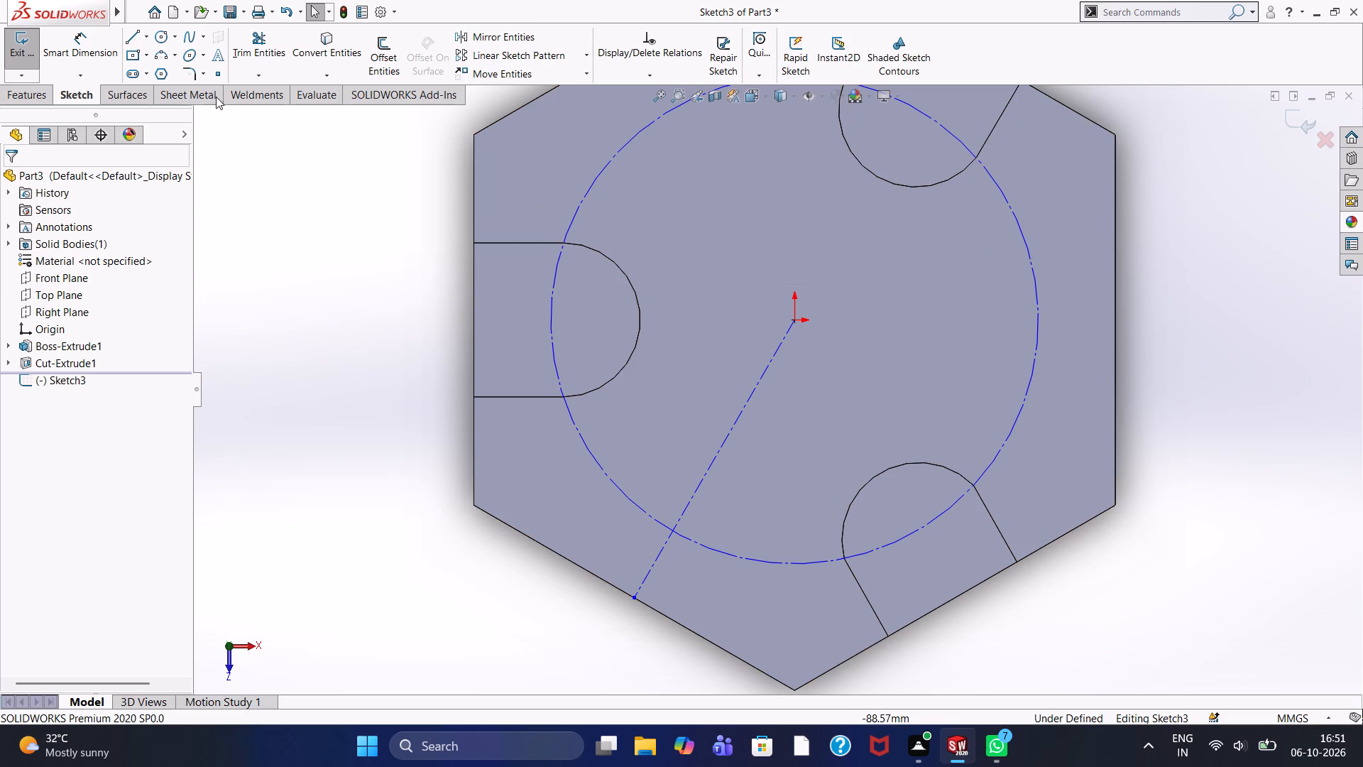
left_click(167, 36)
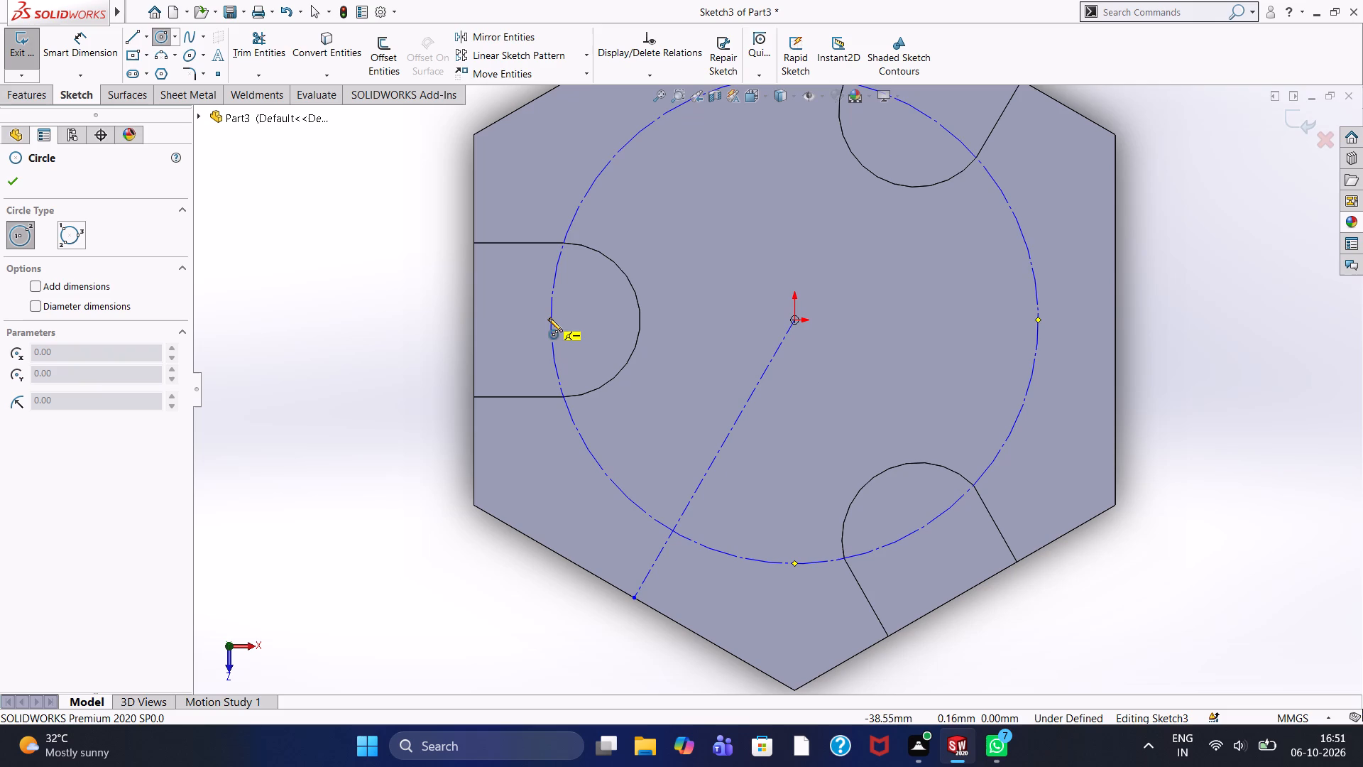
left_click(549, 318)
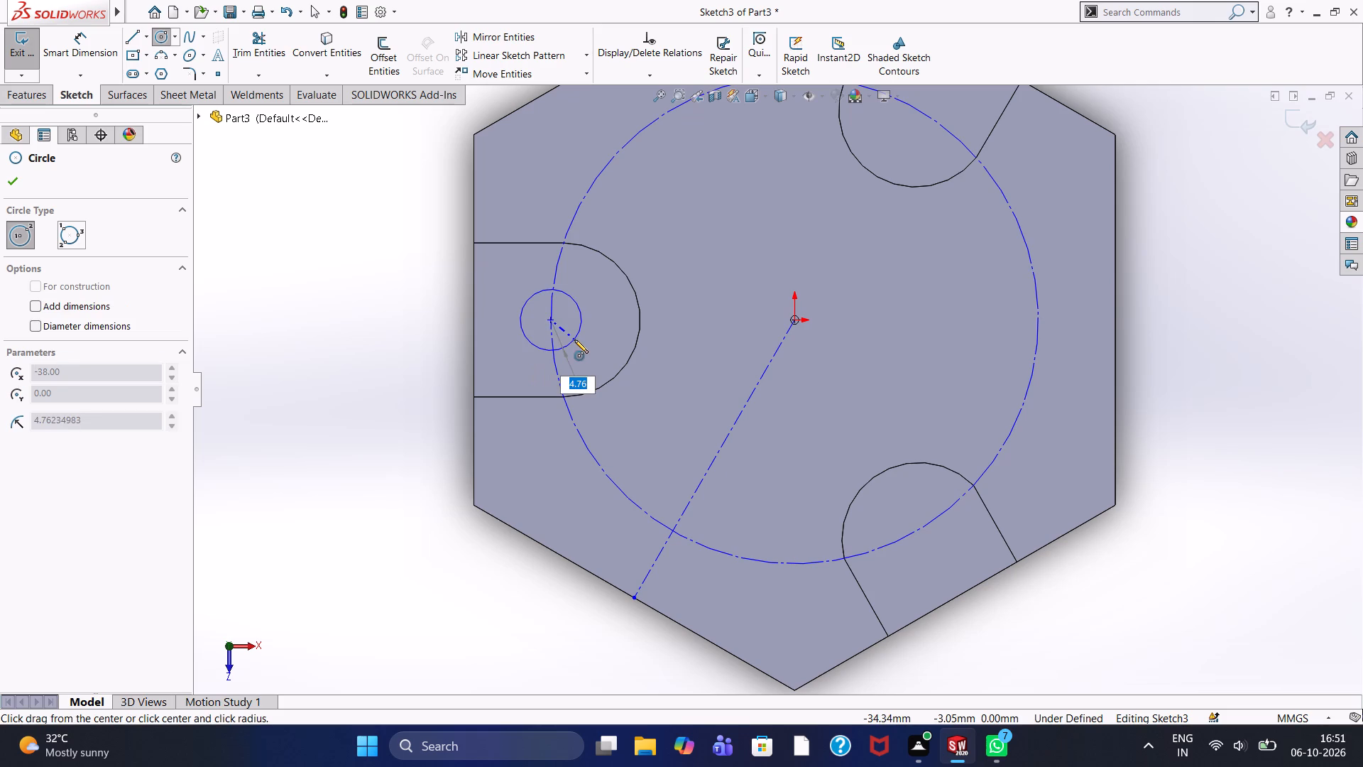
key("6")
key("Return")
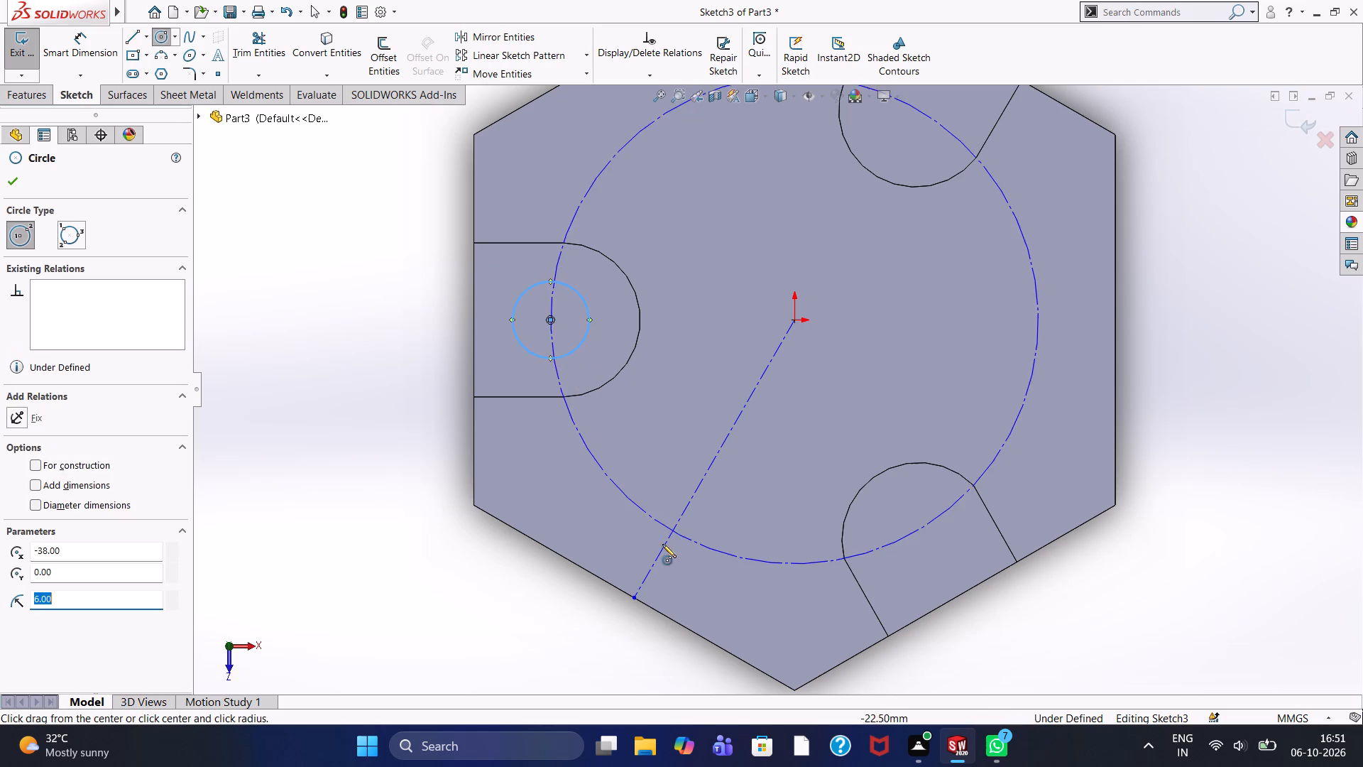
left_click(672, 531)
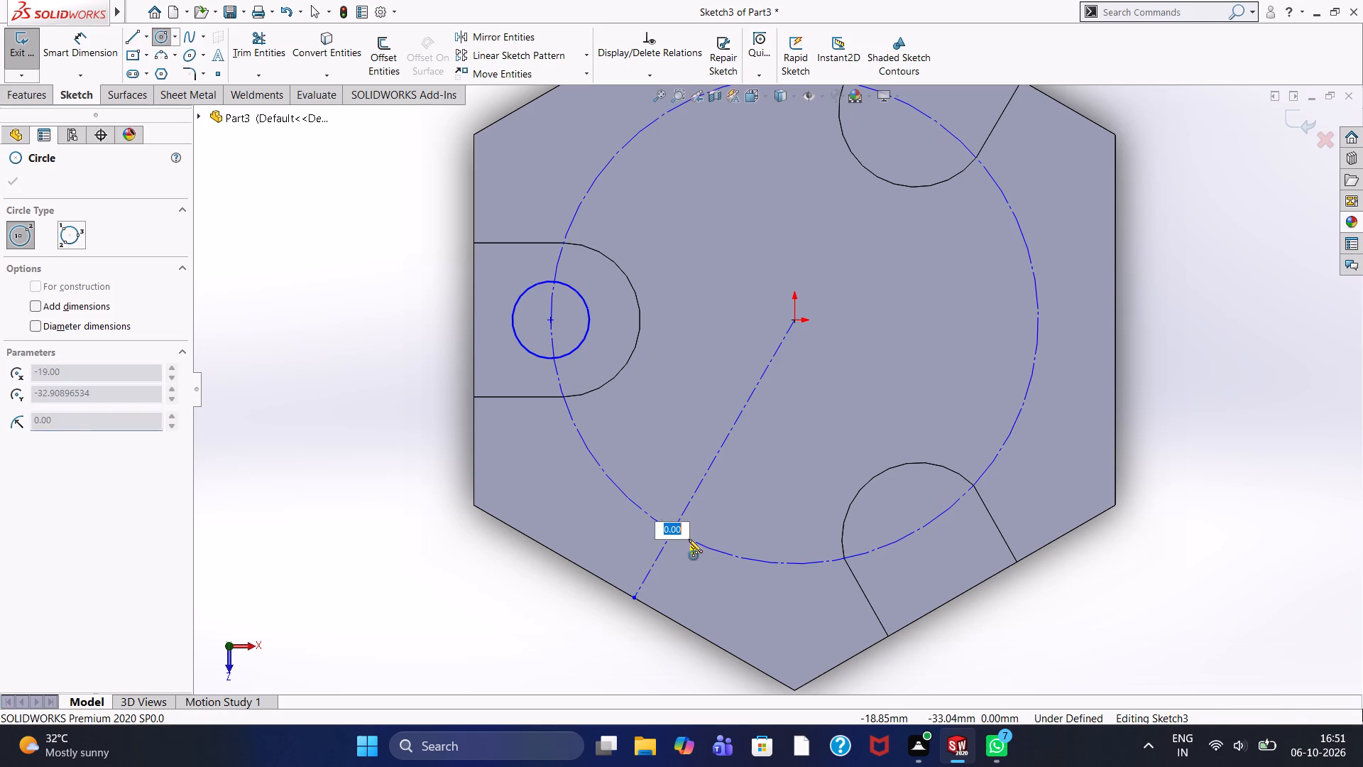
key("6")
key("Return")
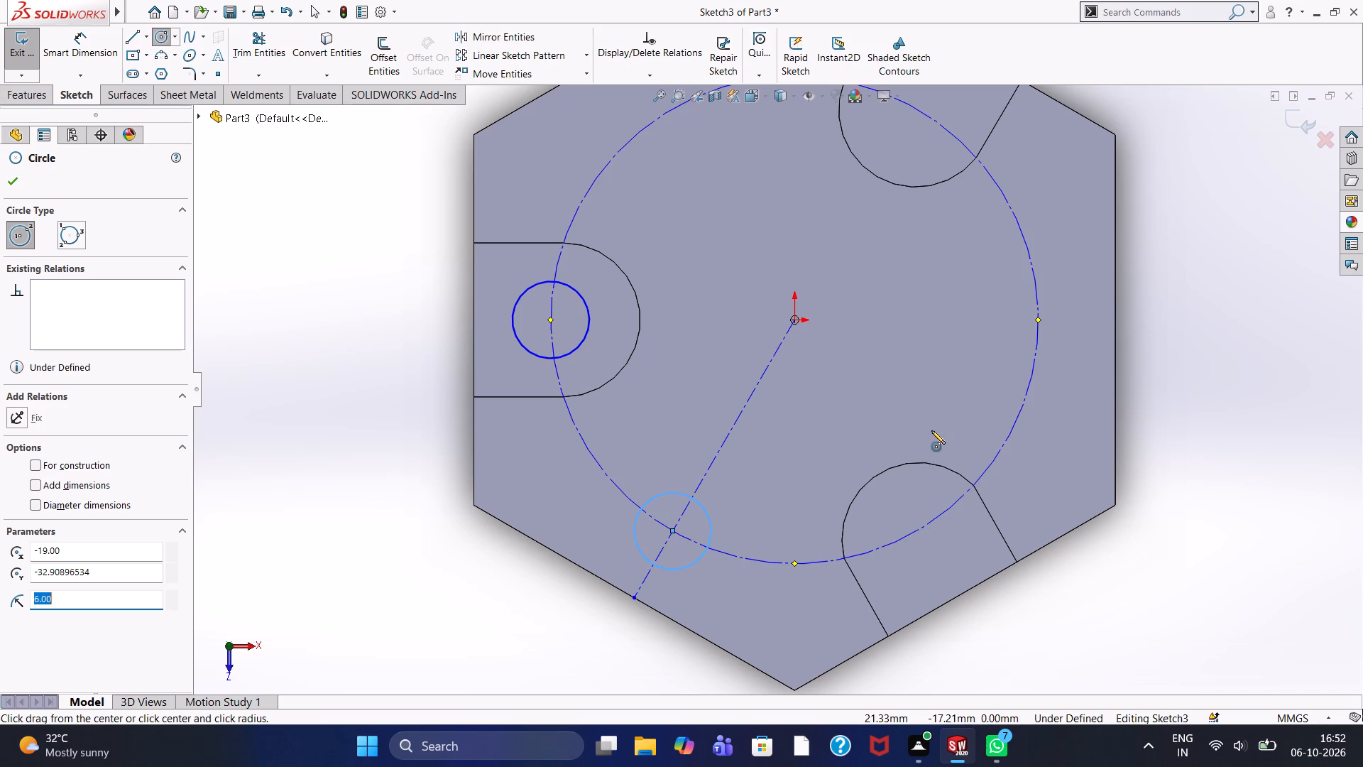
key("Escape")
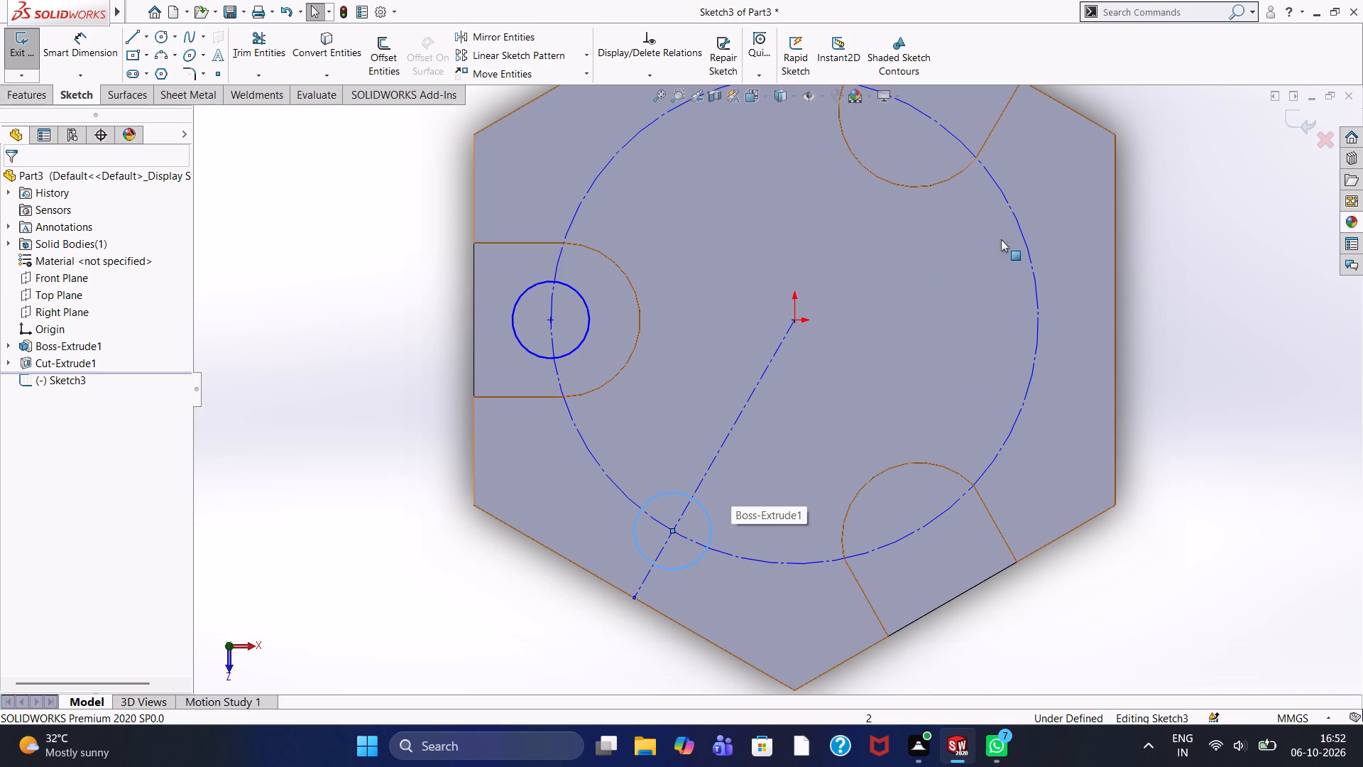
Draw a 6 mm radius circle centred on the construction circle's right quadrant point.
scroll(969, 330, "up", 1)
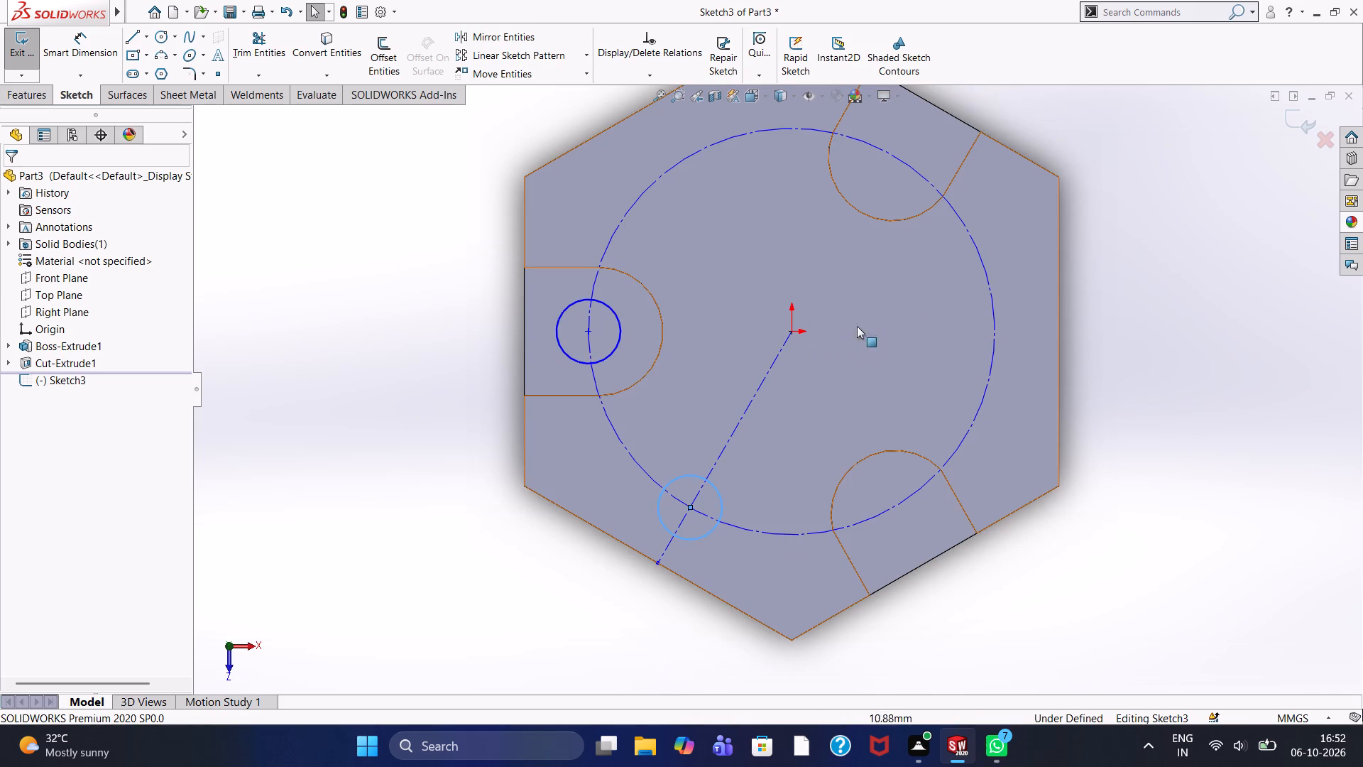
left_click(163, 36)
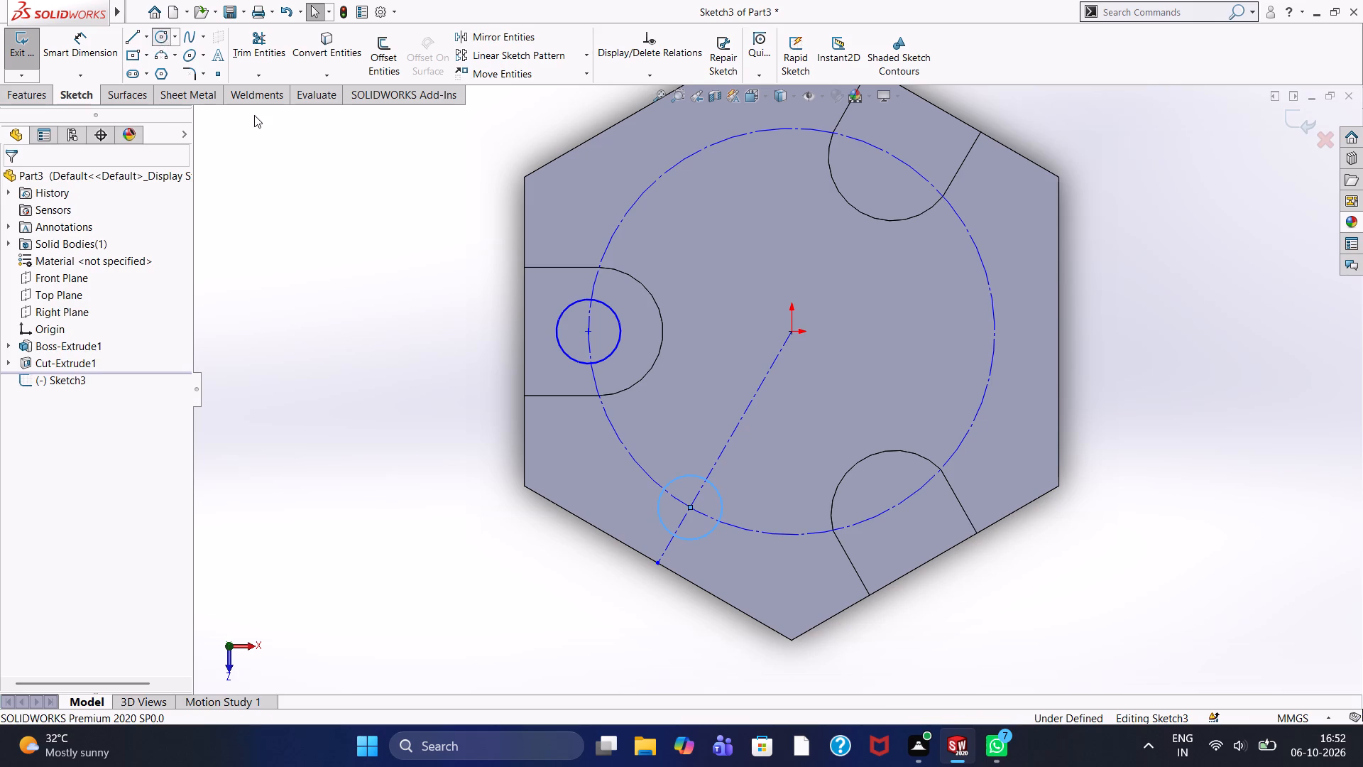
left_click(993, 330)
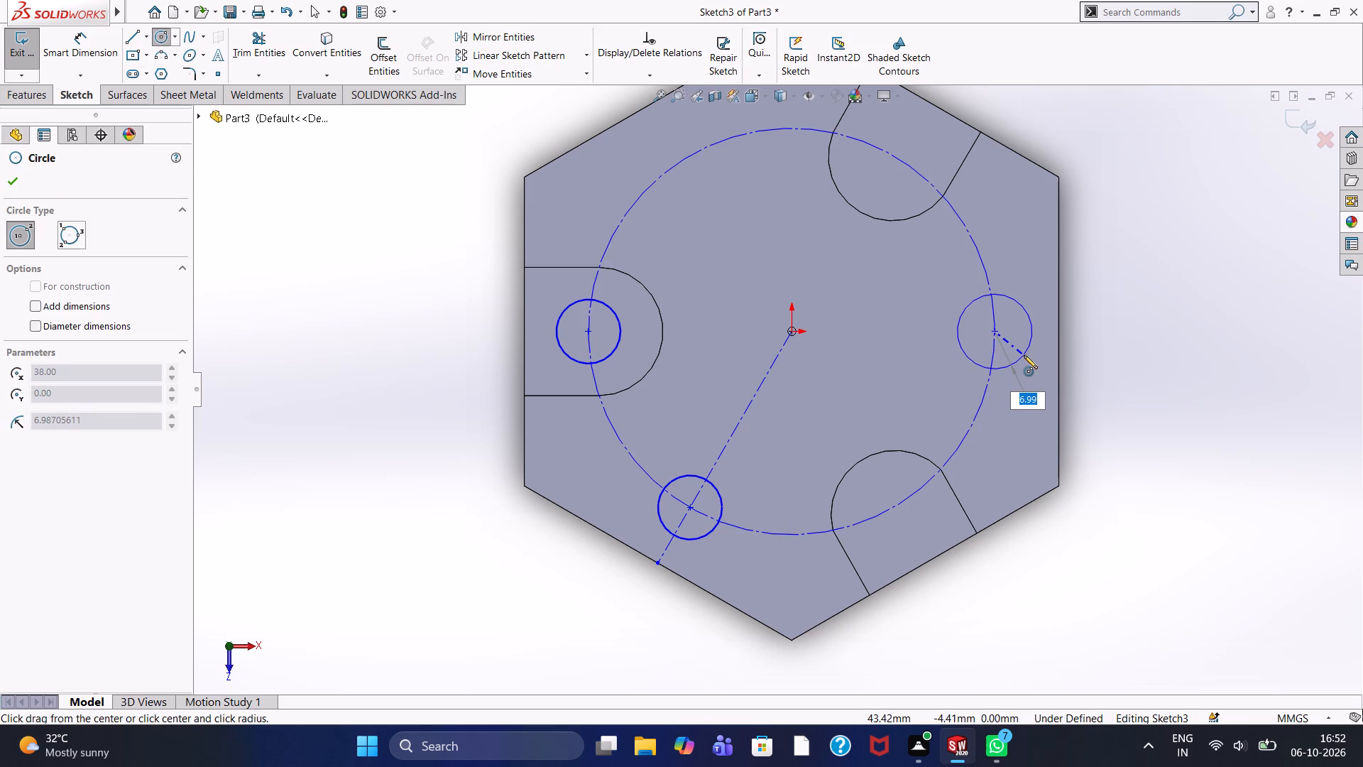
key("6")
key("Return")
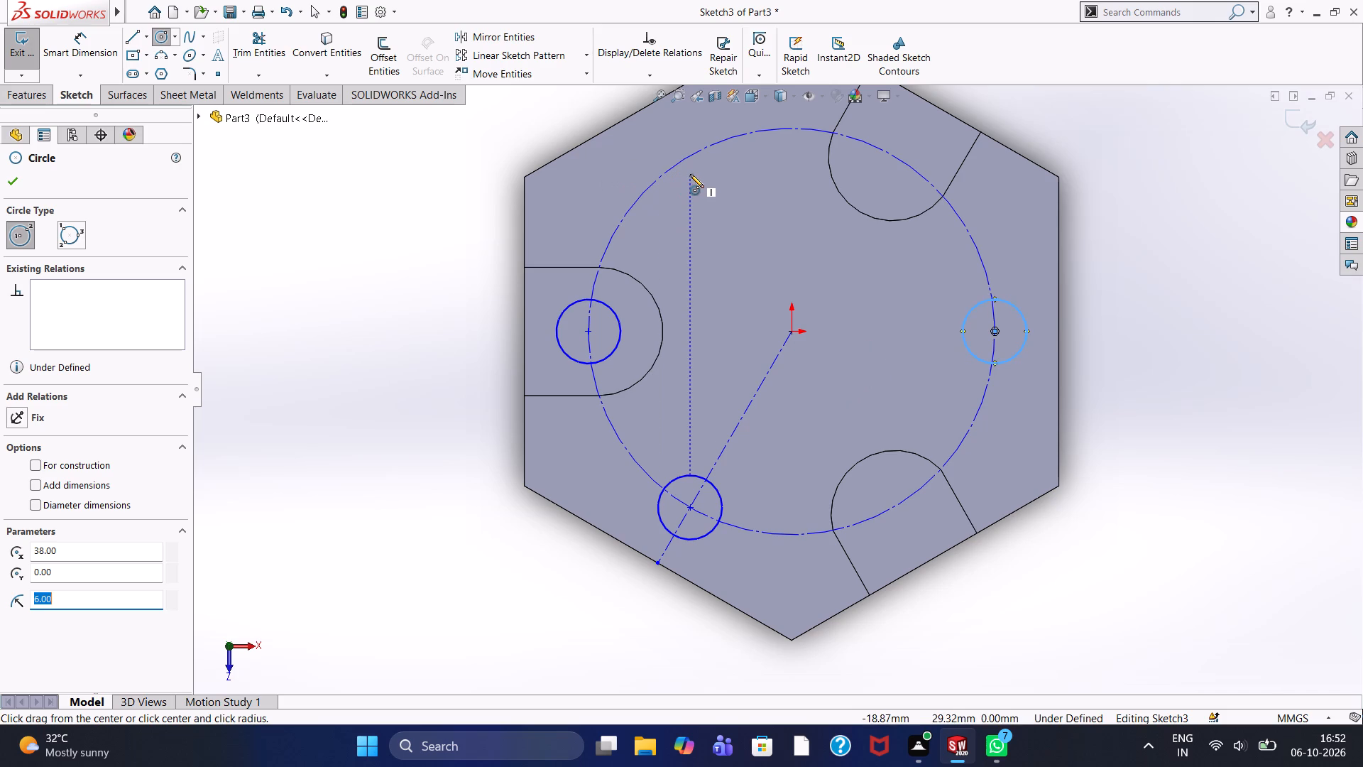
key("Escape")
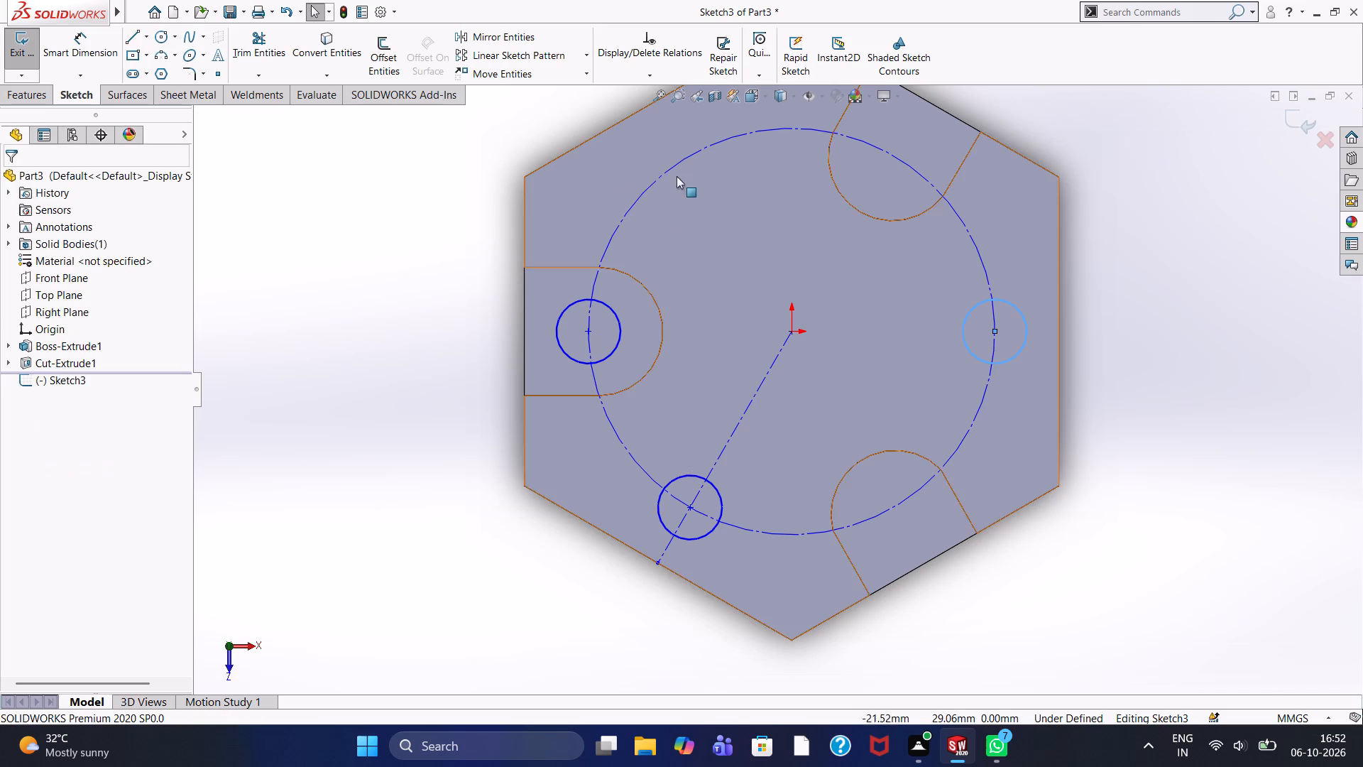
Draw a 50 mm construction line from the origin at an angle of 120°.
left_click(133, 36)
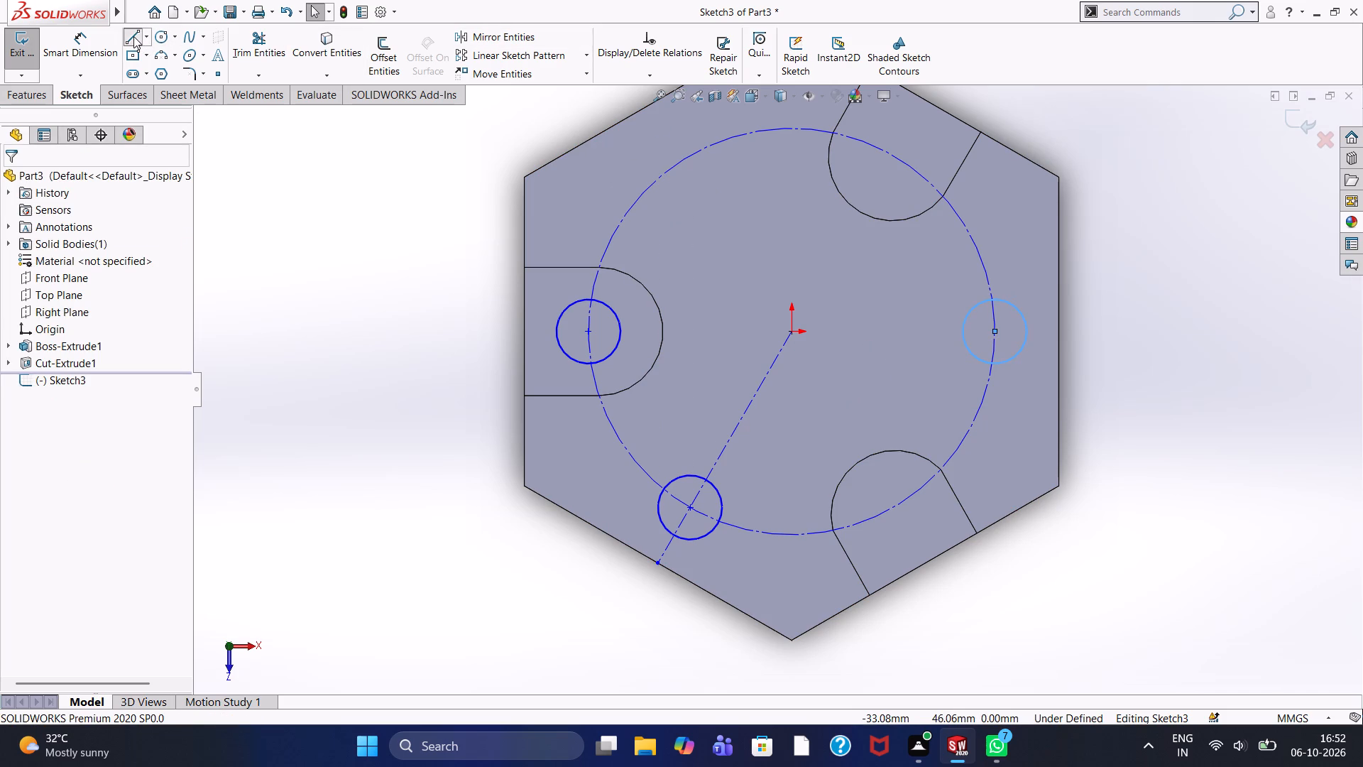
left_click(55, 327)
left_click(45, 371)
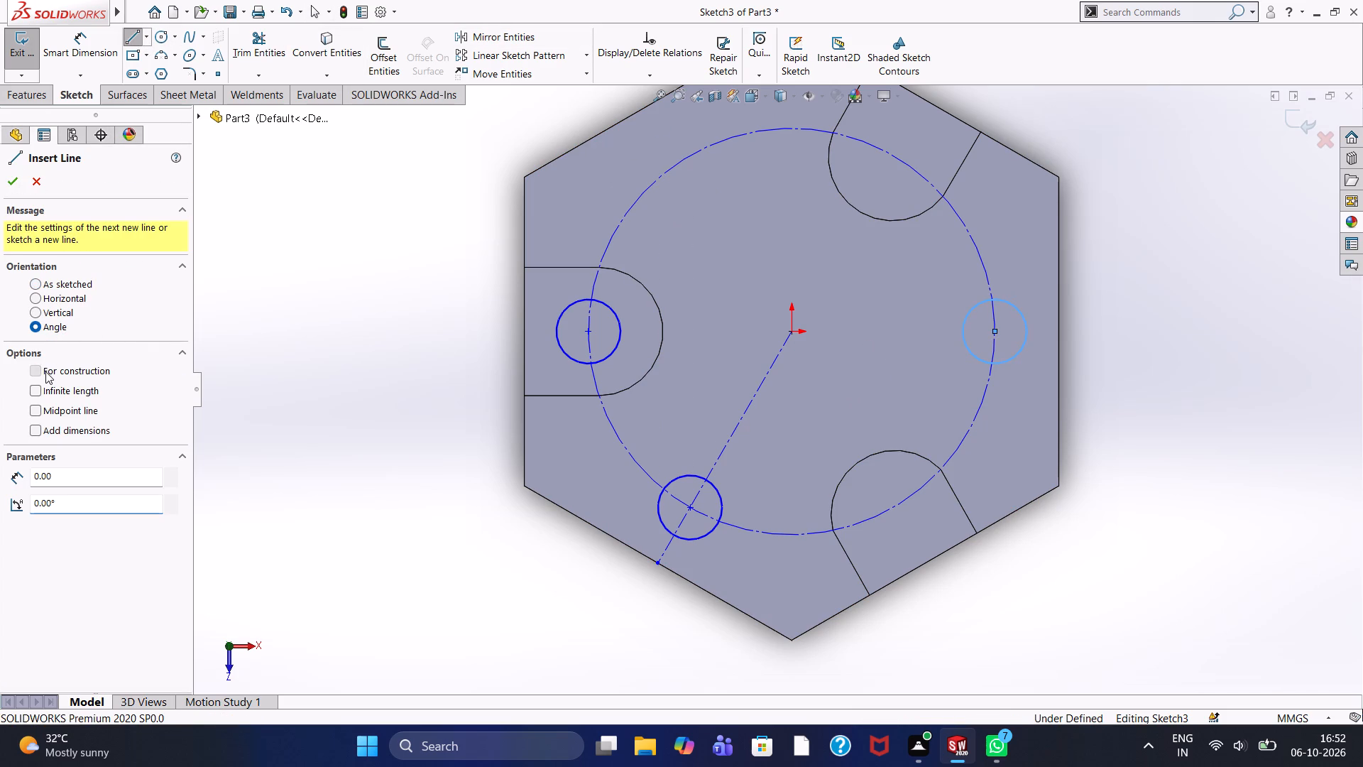
left_click_drag(92, 476, 0, 459)
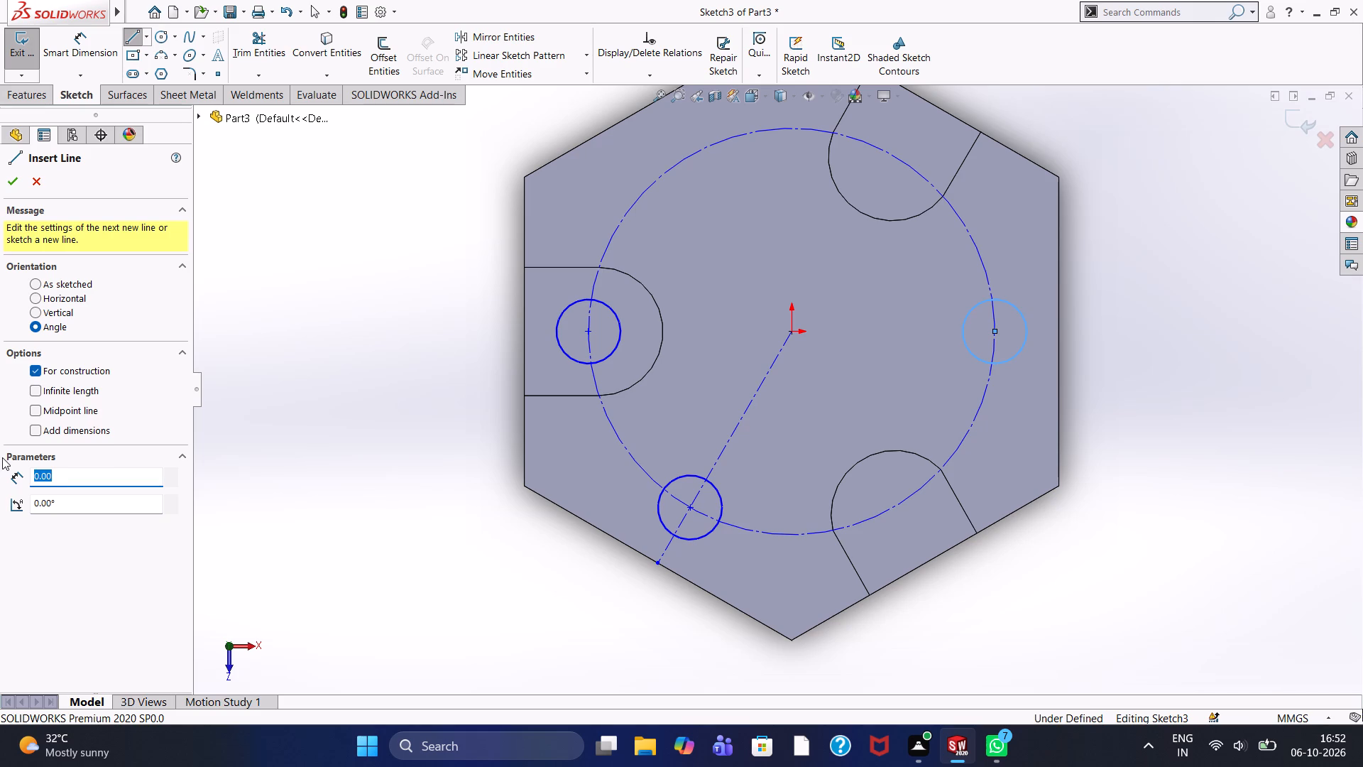
key("5")
key("0")
key("Return")
left_click_drag(59, 501, 27, 496)
left_click_drag(27, 496, 0, 499)
type("120")
key("Return")
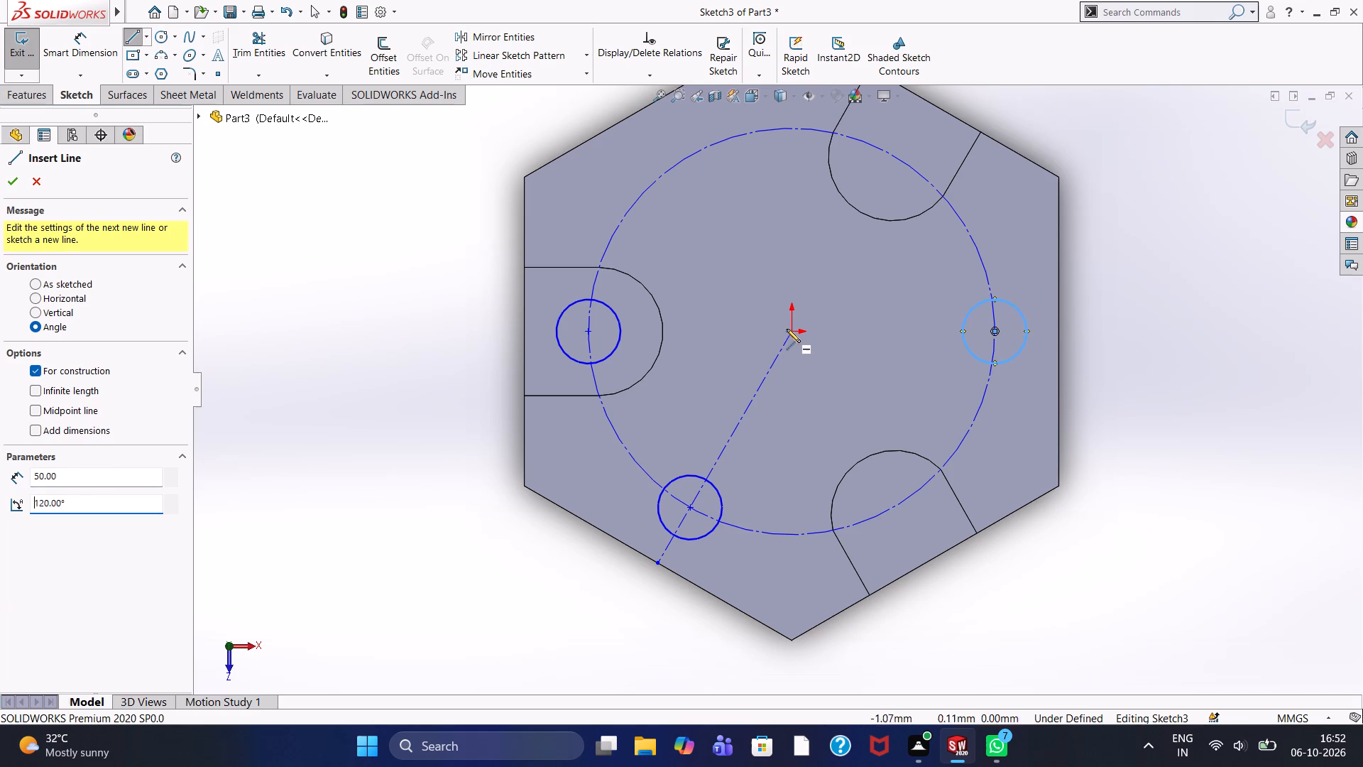
left_click(791, 332)
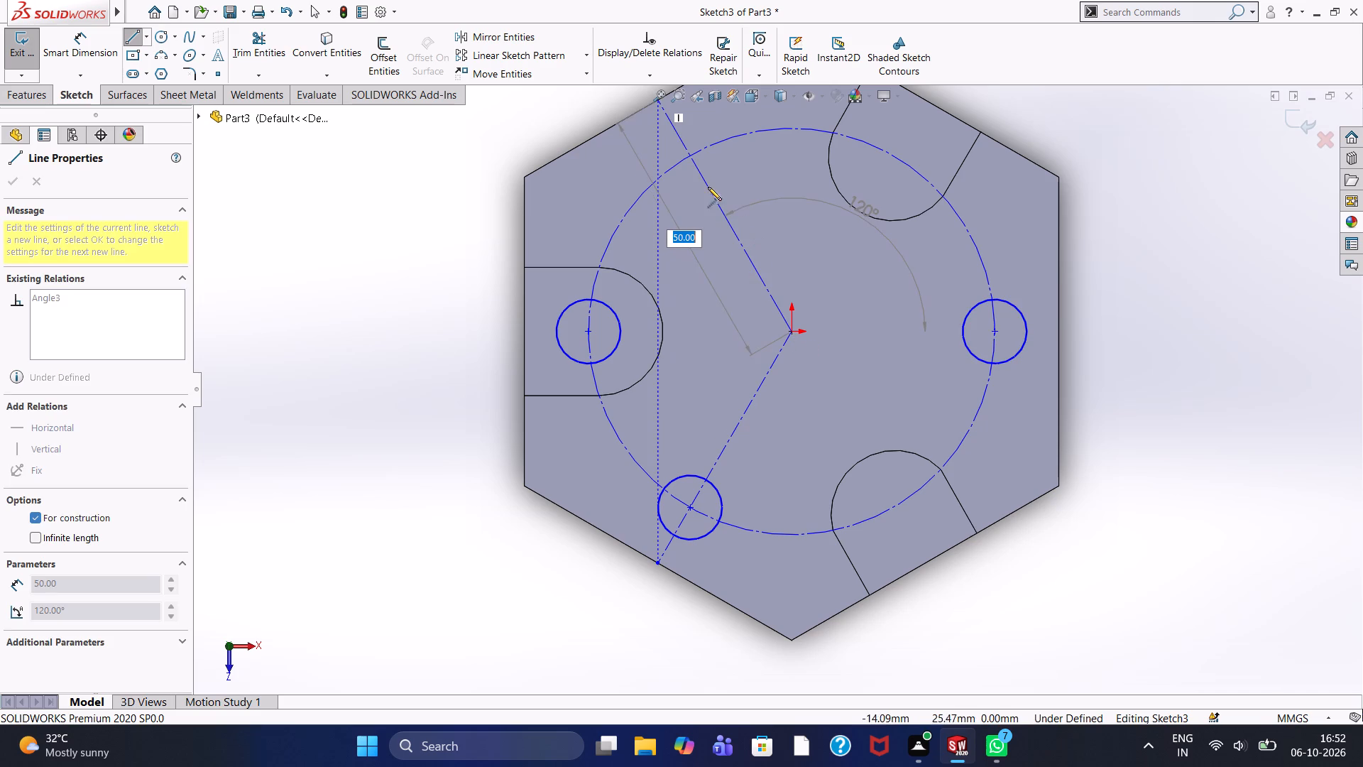
left_click(616, 107)
right_click(615, 107)
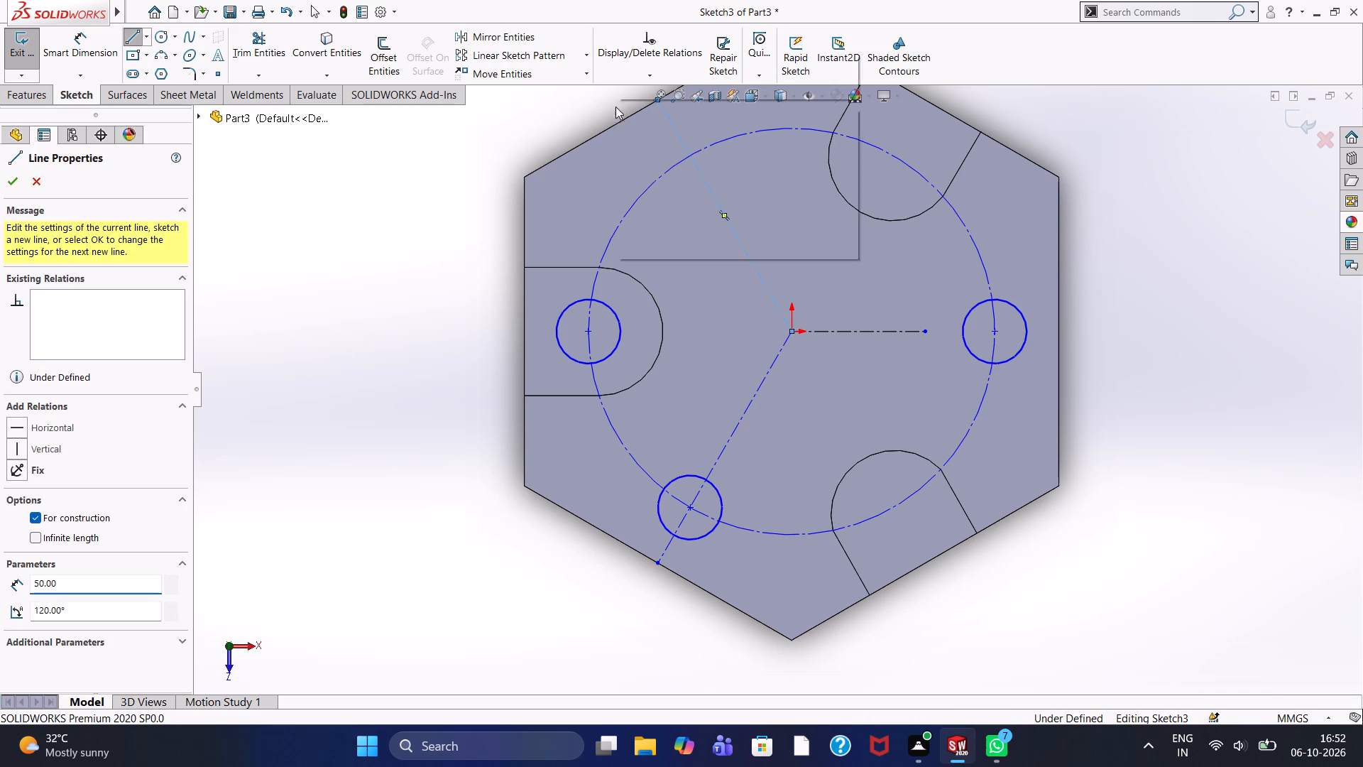
left_click(628, 109)
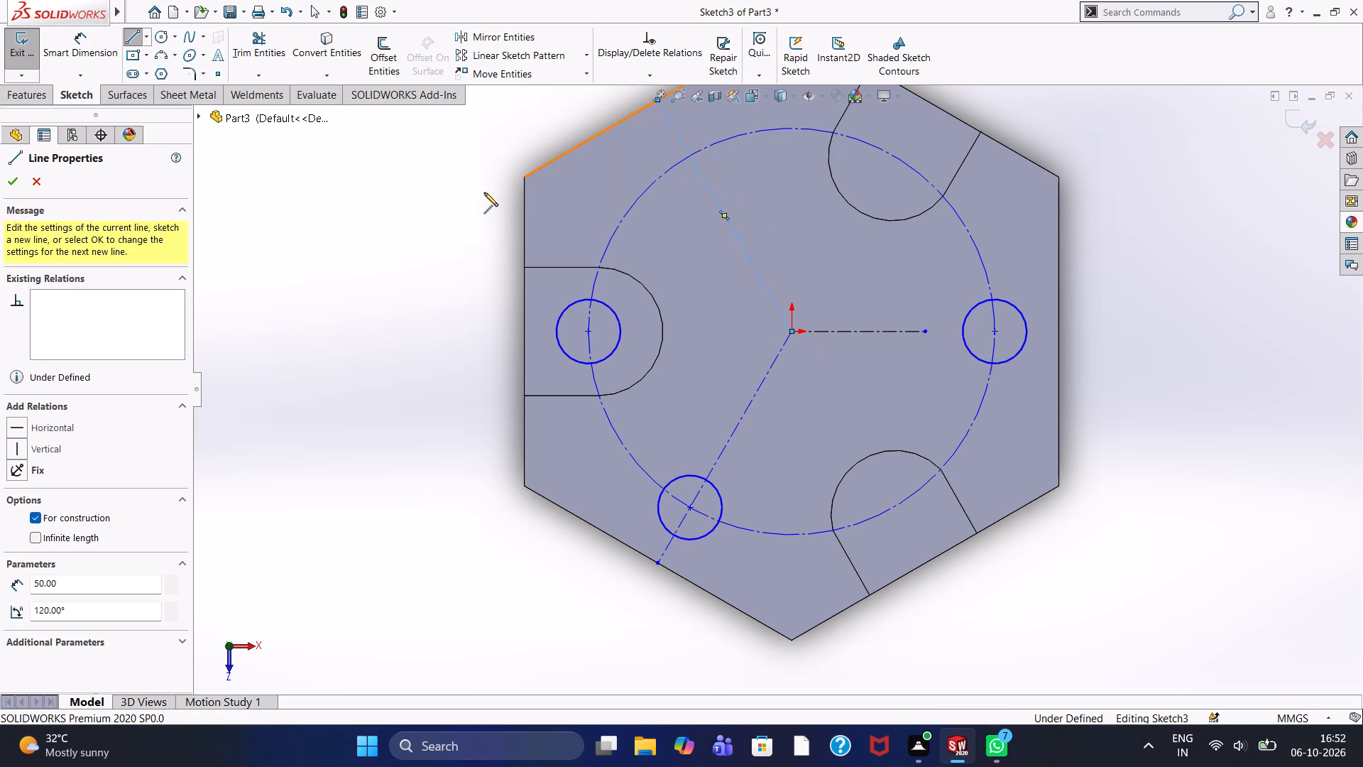
left_click(484, 192)
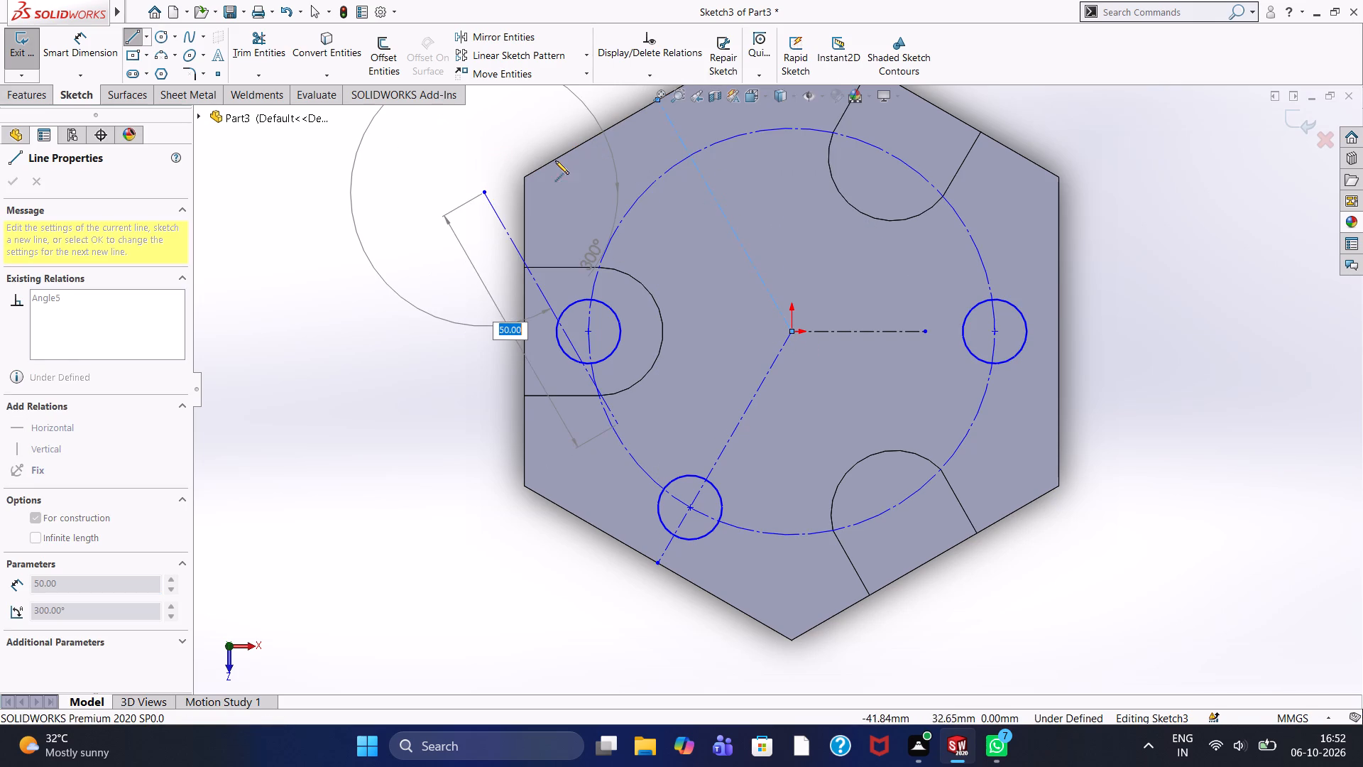
key("Escape")
scroll(714, 171, "up", 1)
key("Escape")
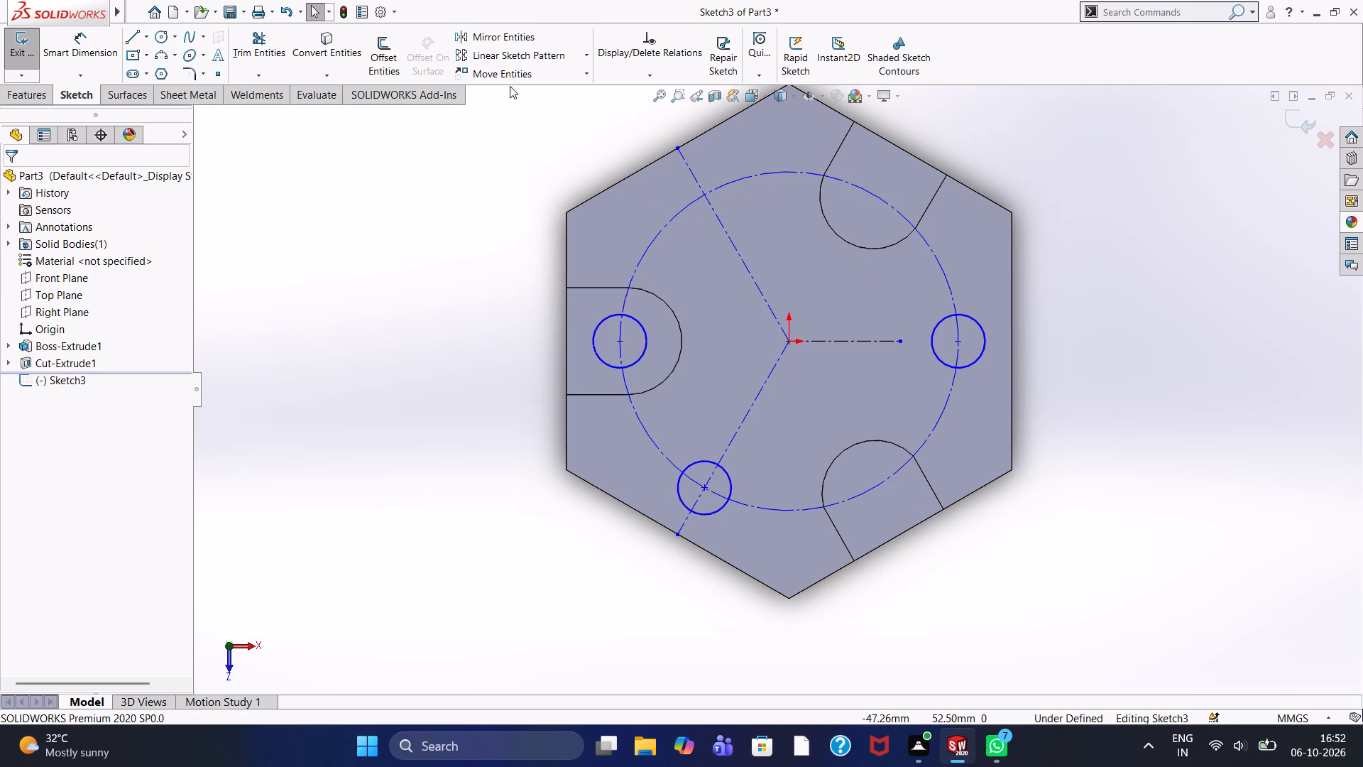
Draw a 6 mm radius circle centred where the 120° line crosses the construction circle.
left_click(163, 30)
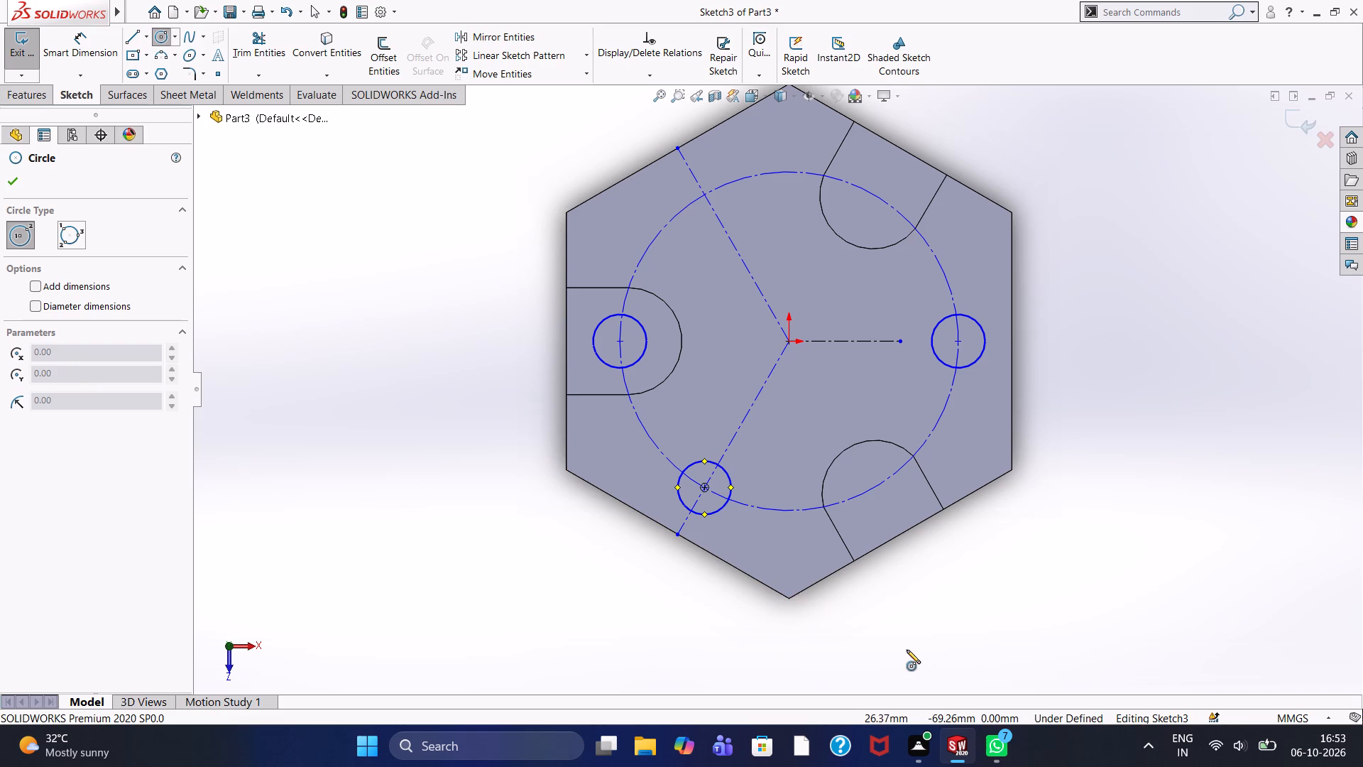
scroll(712, 209, "down", 1)
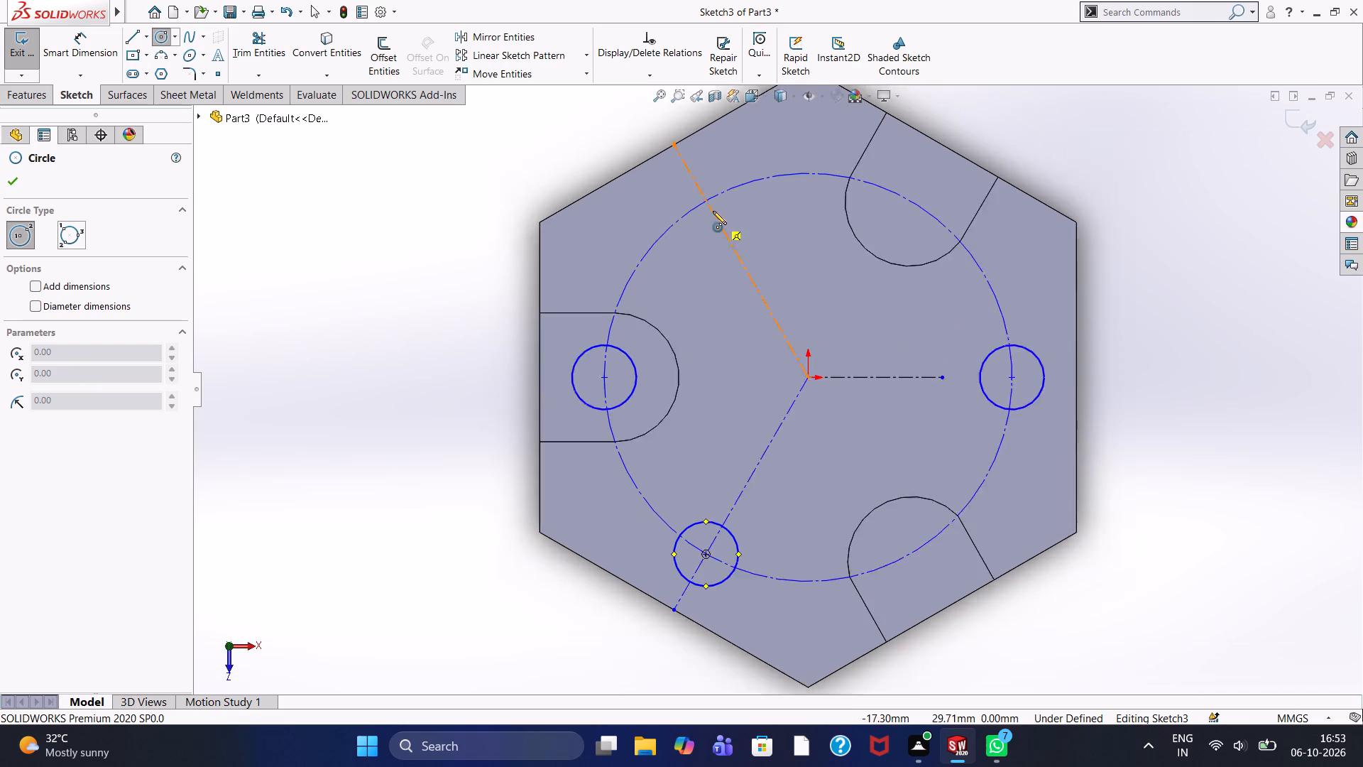
scroll(713, 211, "down", 5)
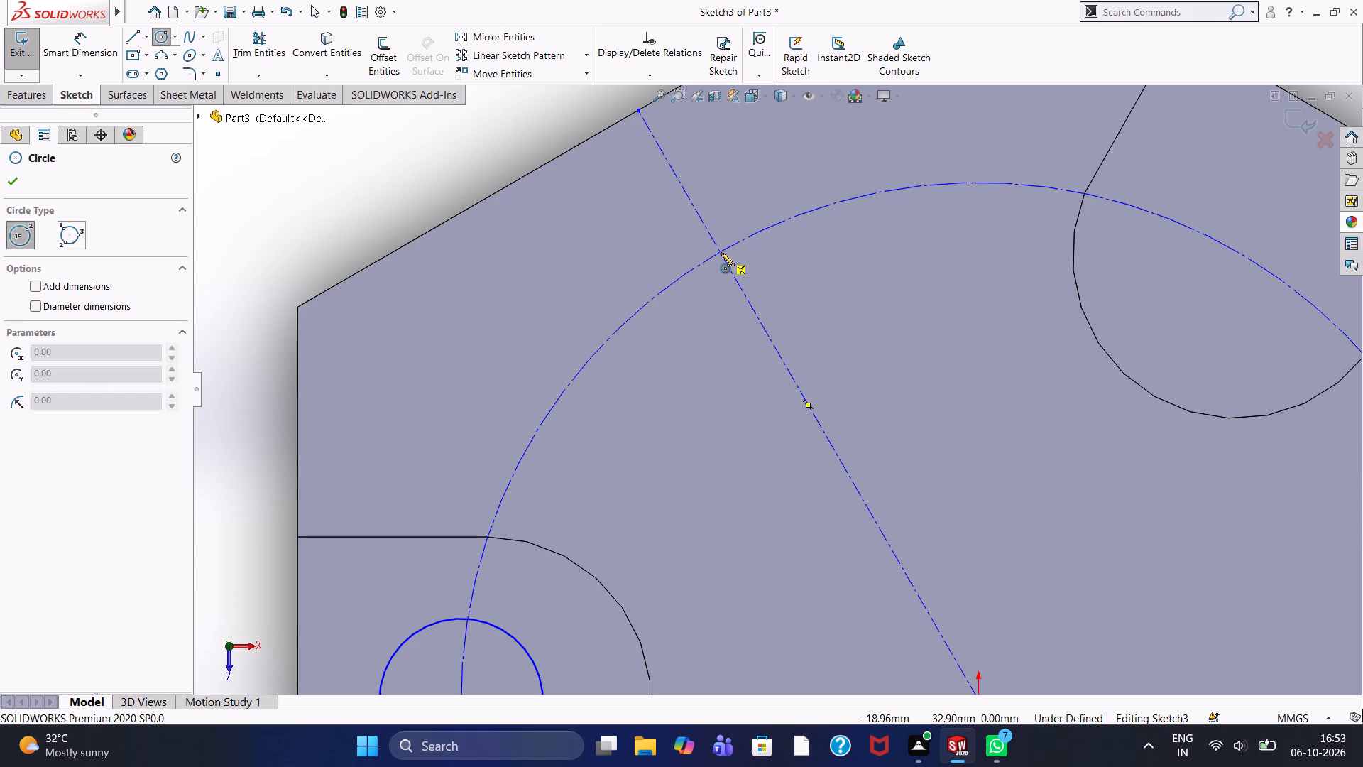
left_click(720, 252)
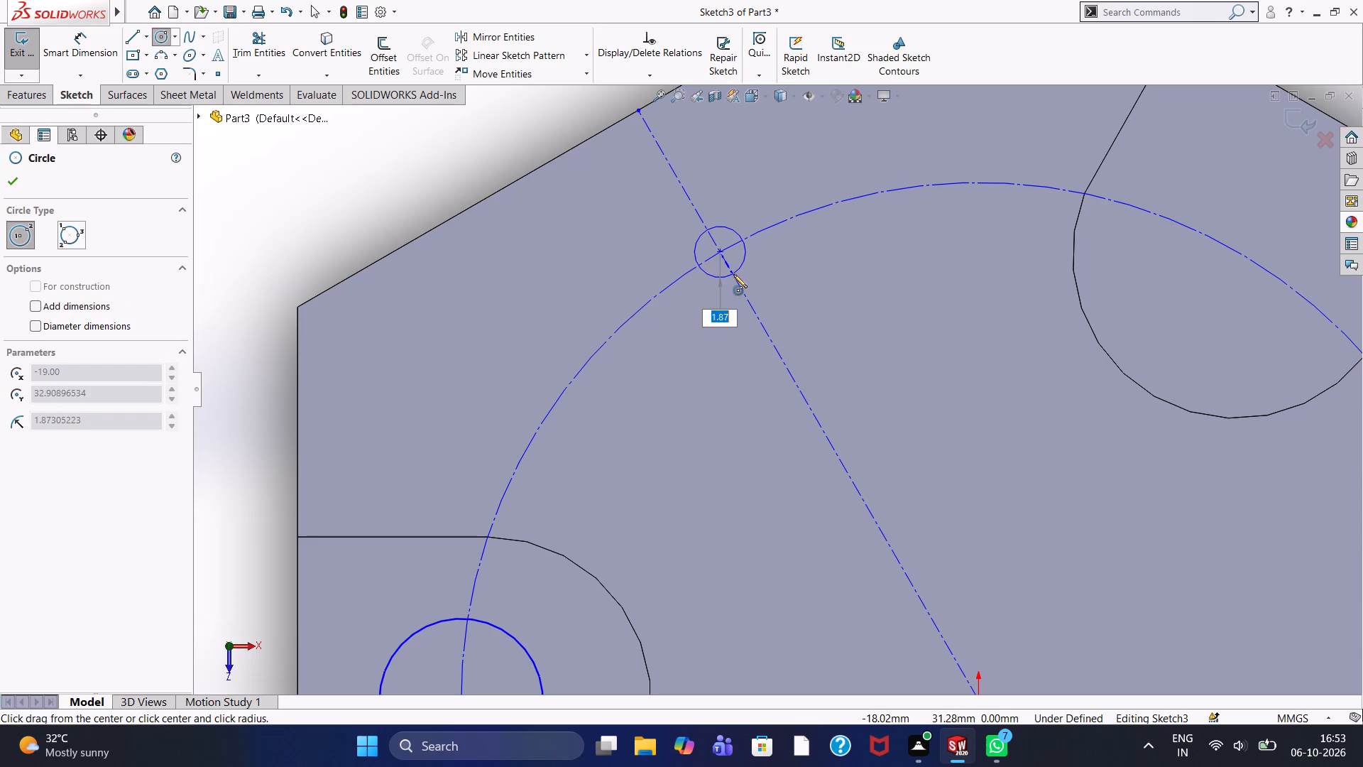
key("6")
key("Return")
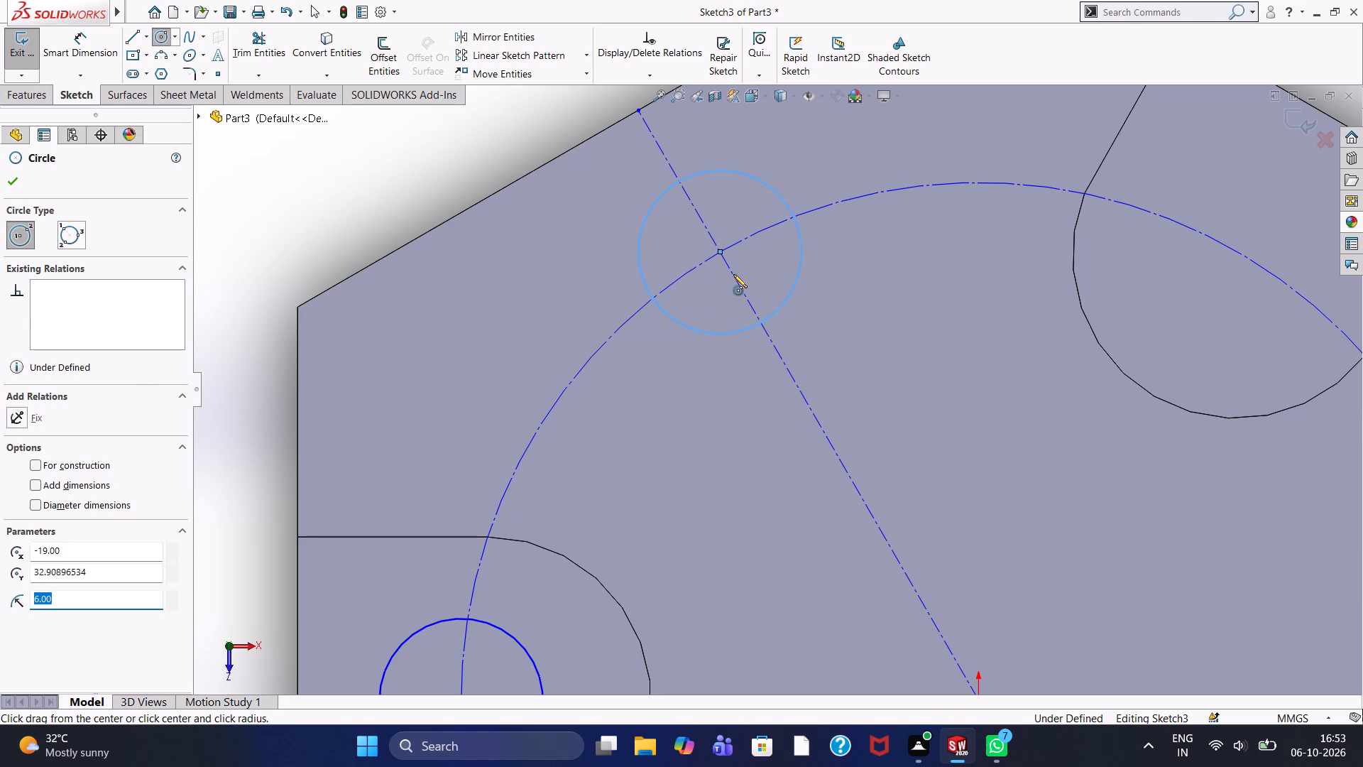
Delete the short horizontal construction line that starts at the origin.
key("Escape")
key("Escape")
scroll(843, 478, "up", 3)
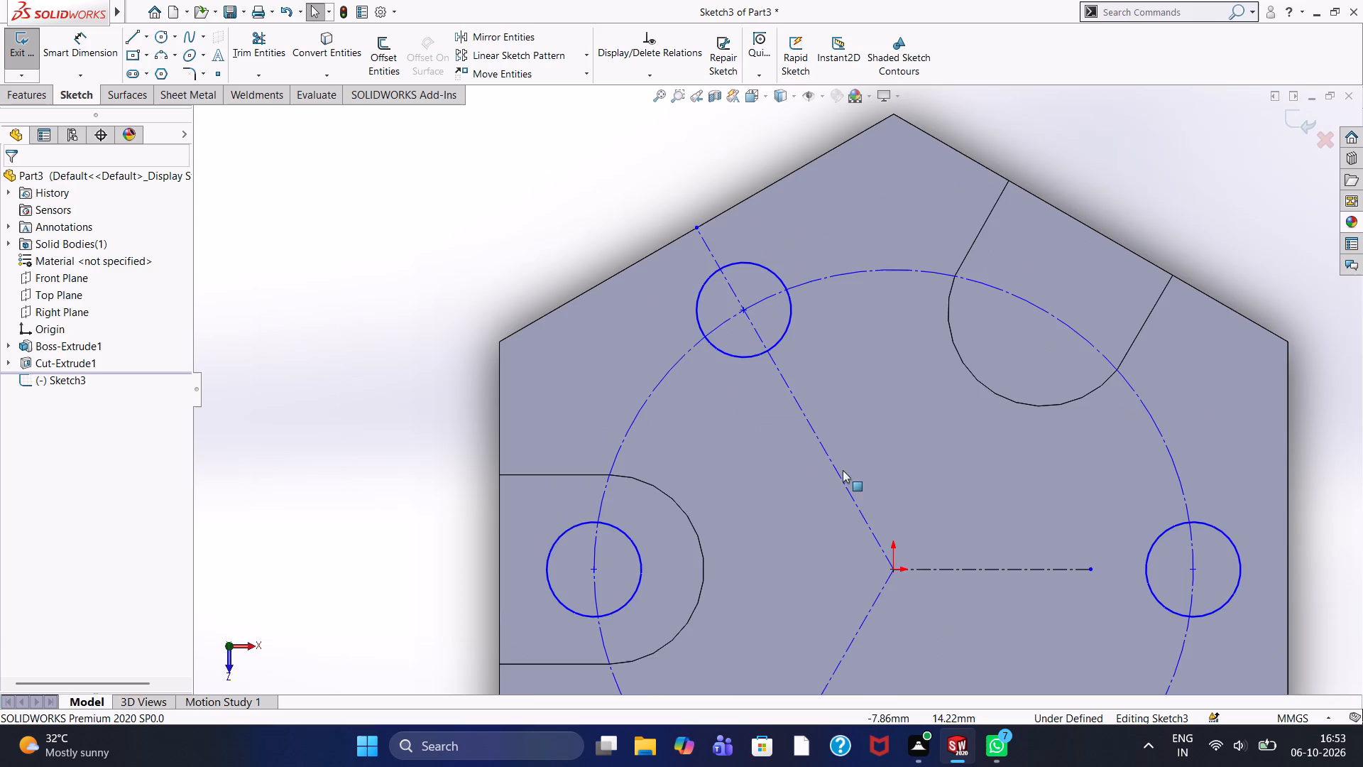
scroll(989, 489, "up", 6)
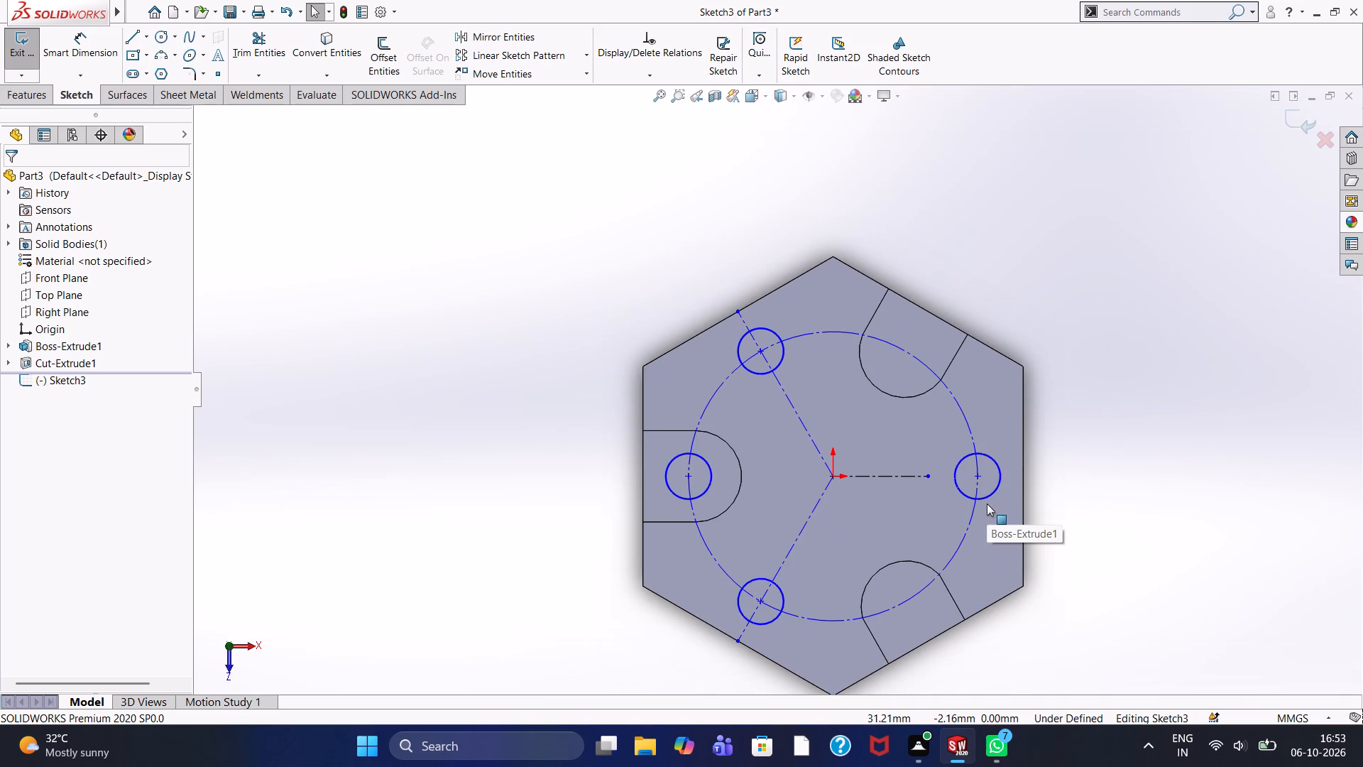
left_click(873, 472)
key("Delete")
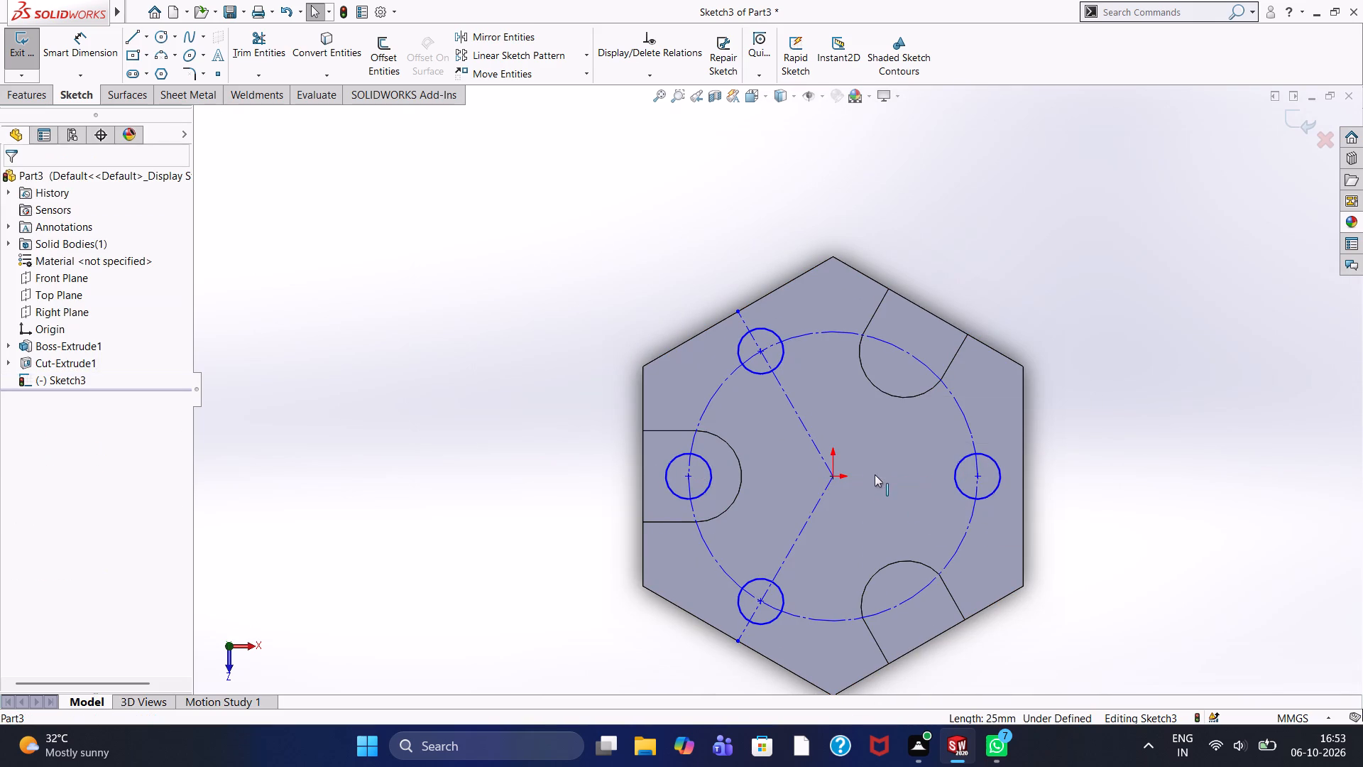
Draw a horizontal construction line from the origin to the midpoint of the hexagon's right vertical edge.
left_click(138, 26)
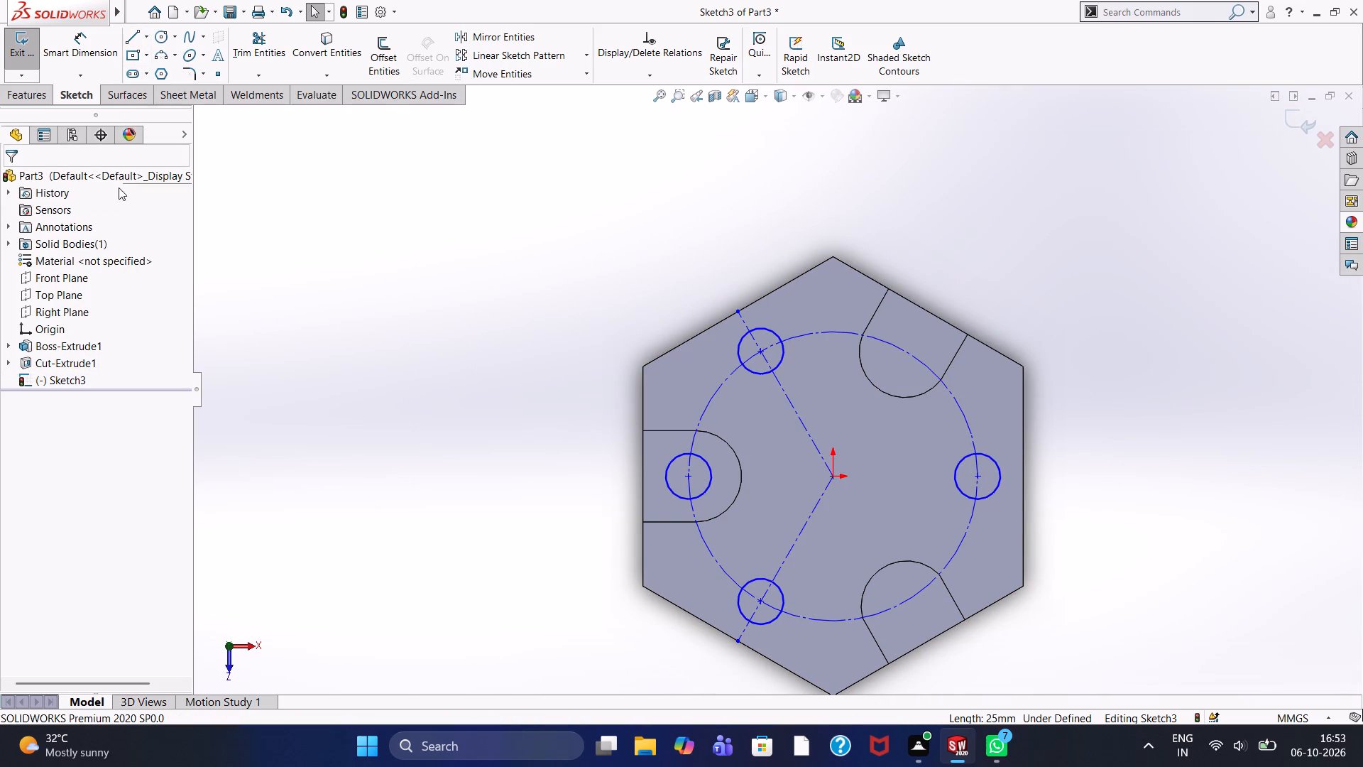
left_click(146, 33)
left_click(181, 75)
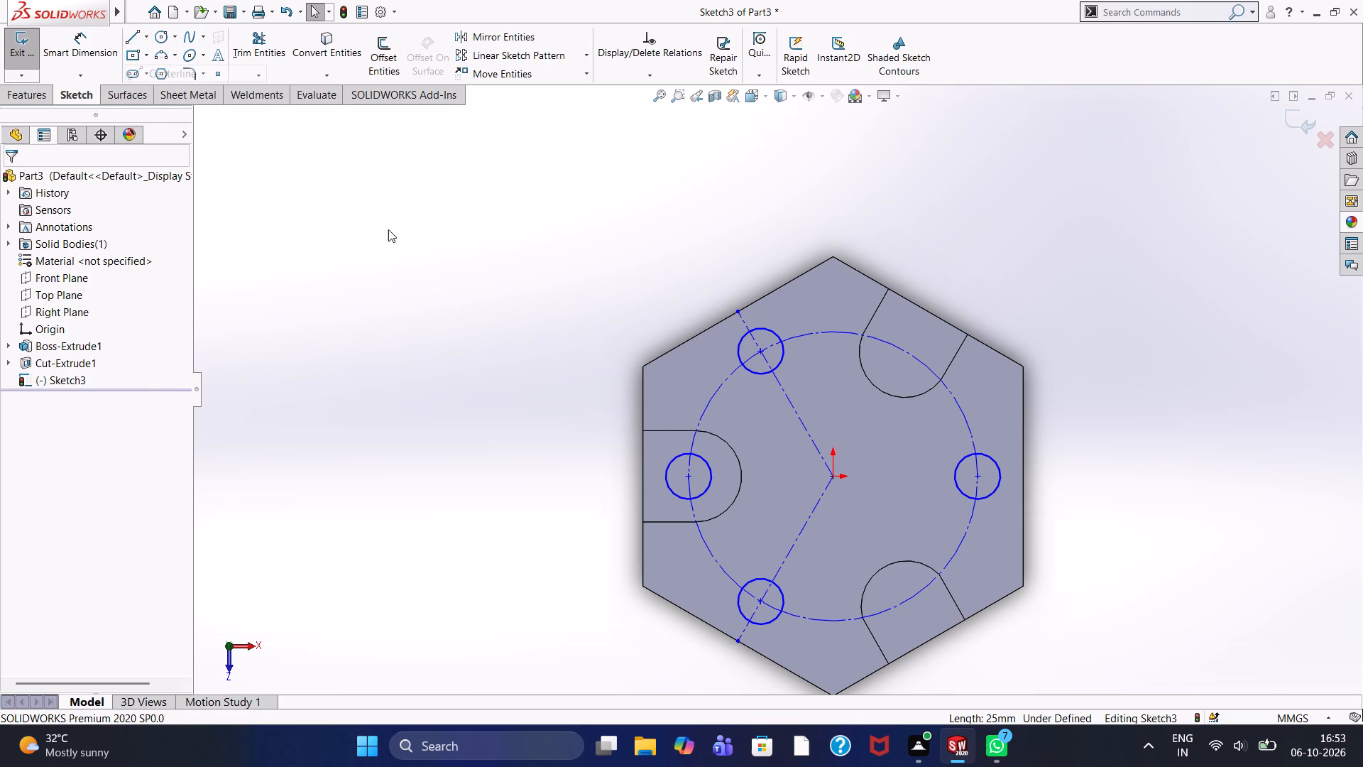
left_click(833, 476)
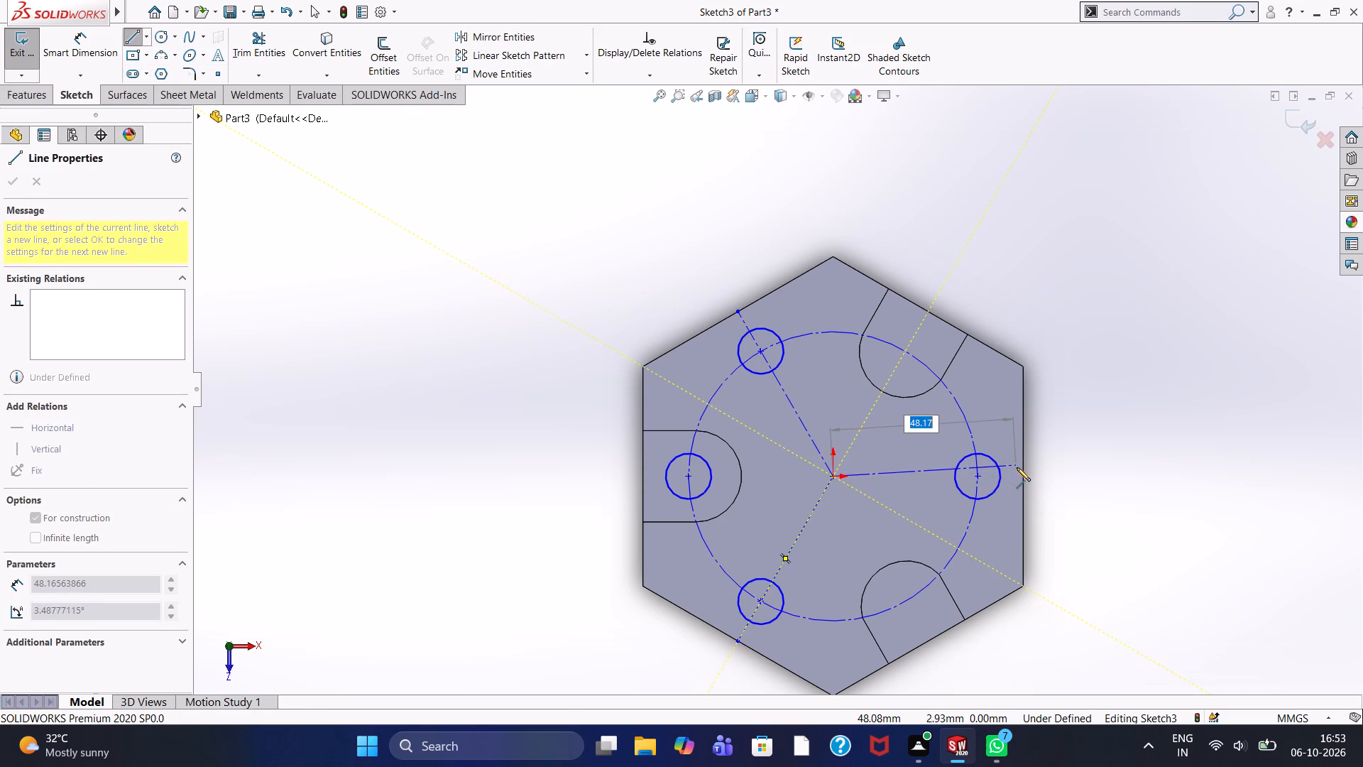
left_click(1024, 477)
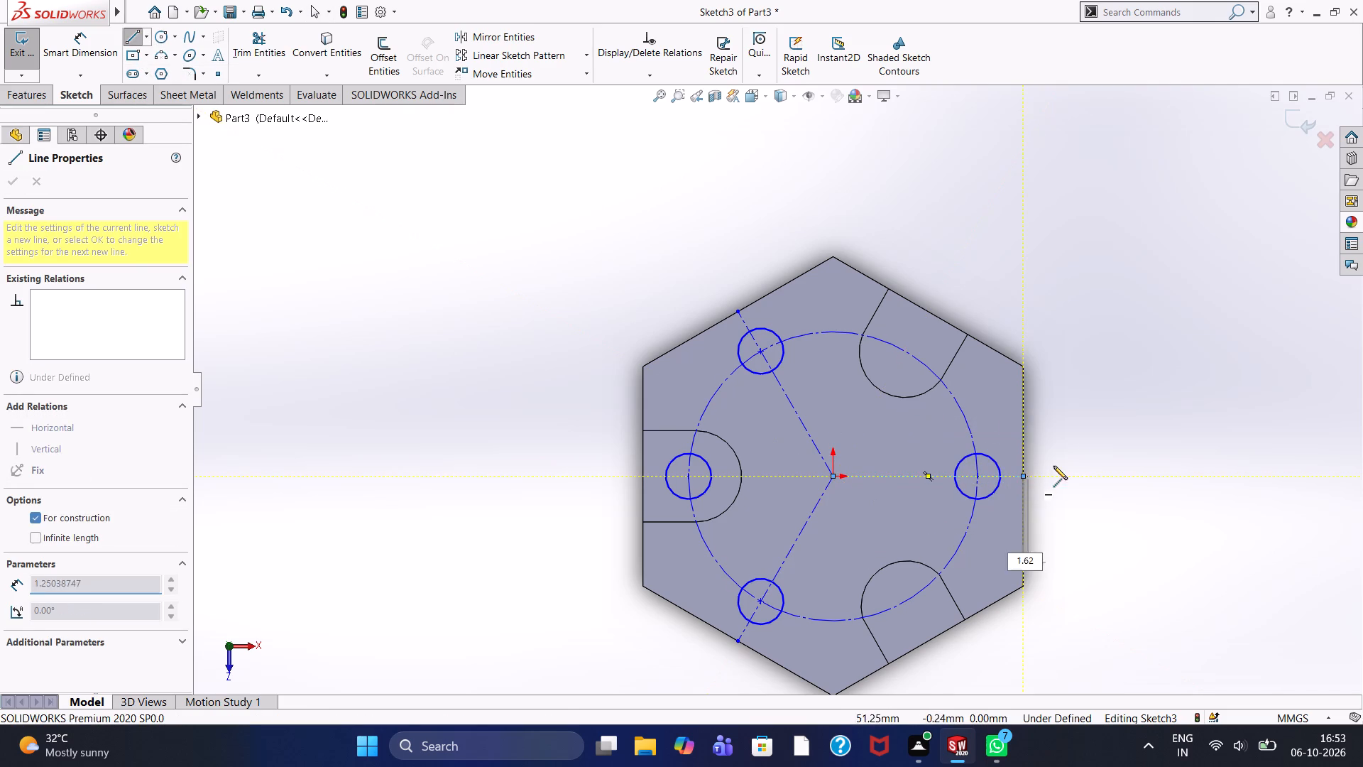
right_click(1087, 428)
left_click(1112, 437)
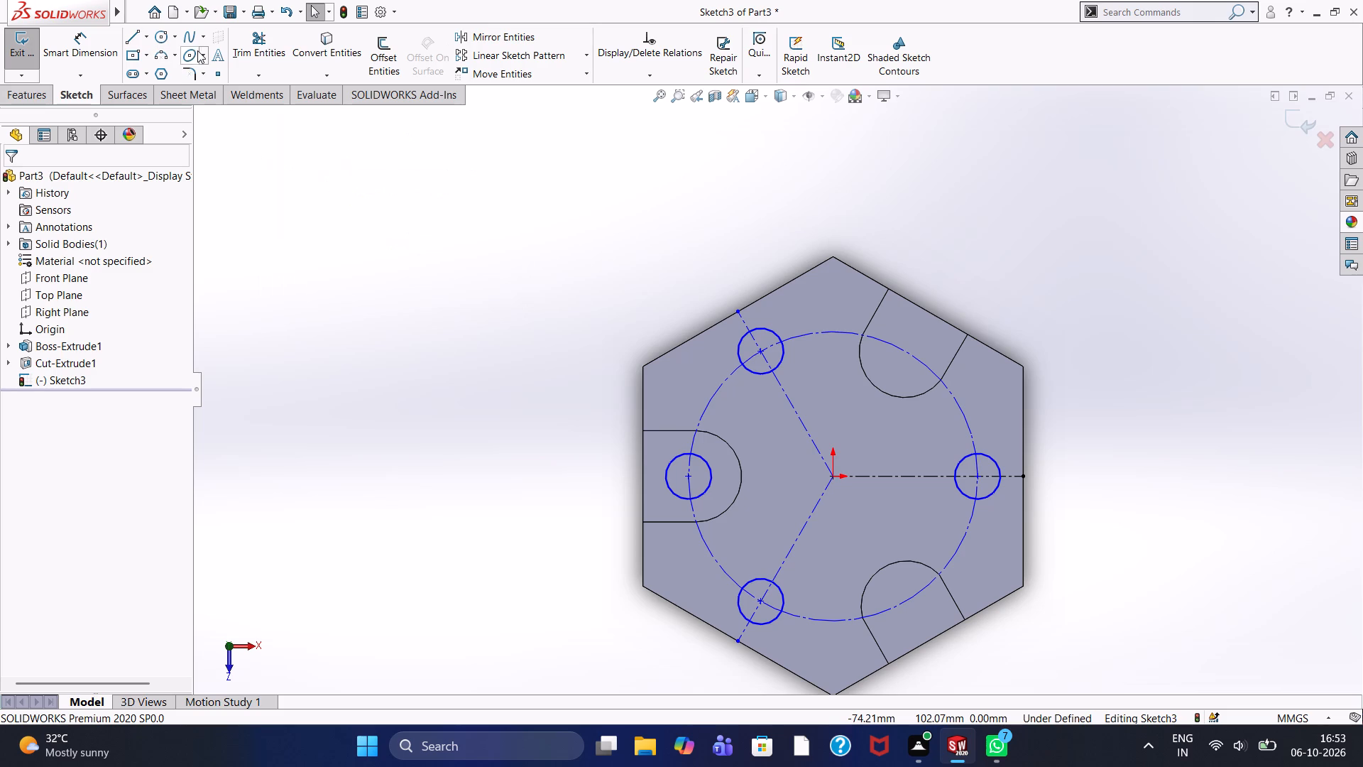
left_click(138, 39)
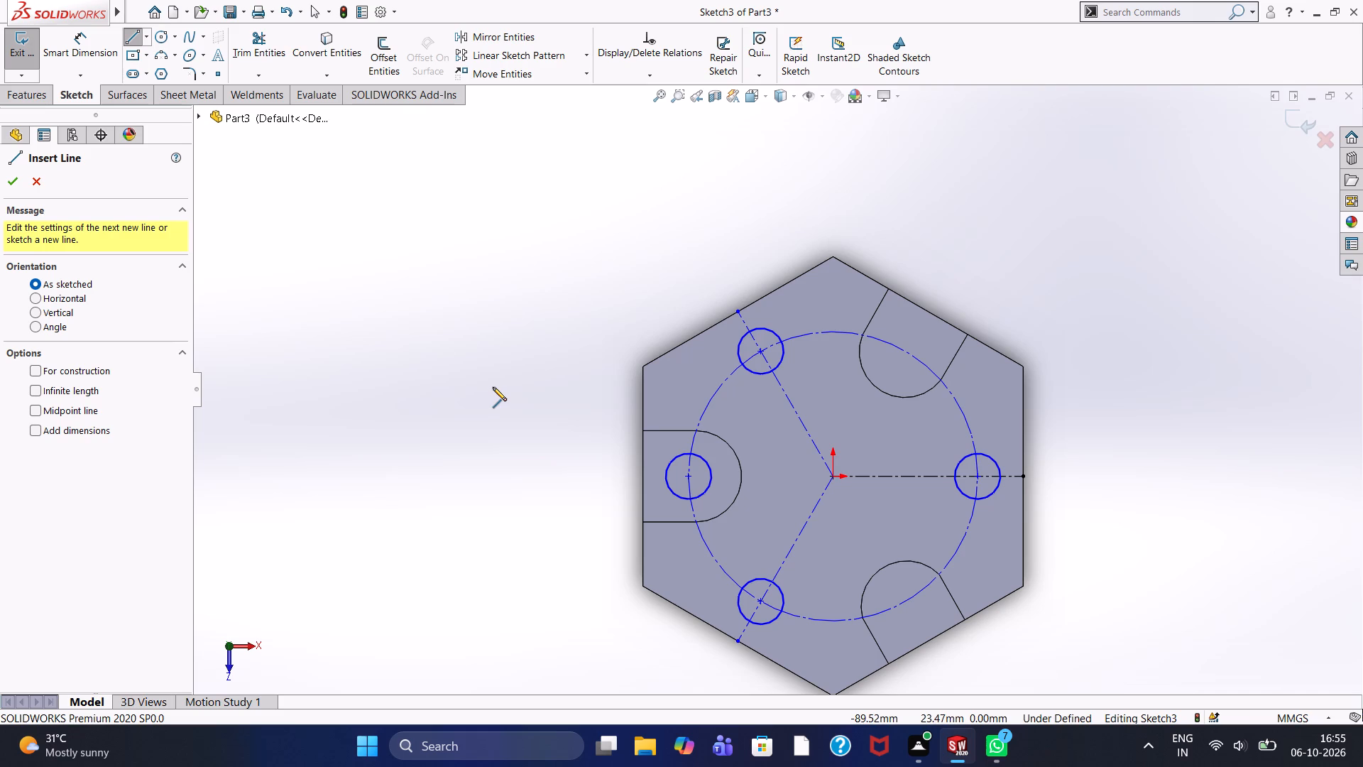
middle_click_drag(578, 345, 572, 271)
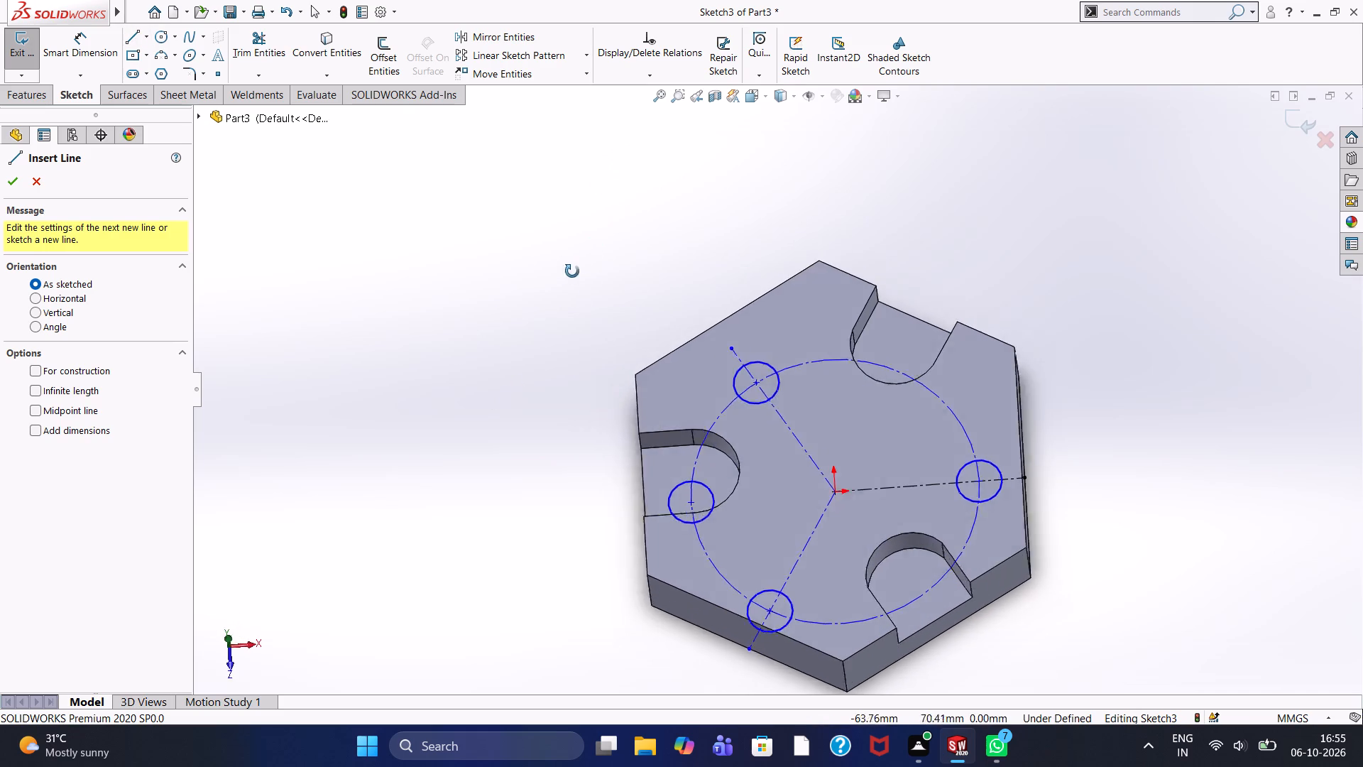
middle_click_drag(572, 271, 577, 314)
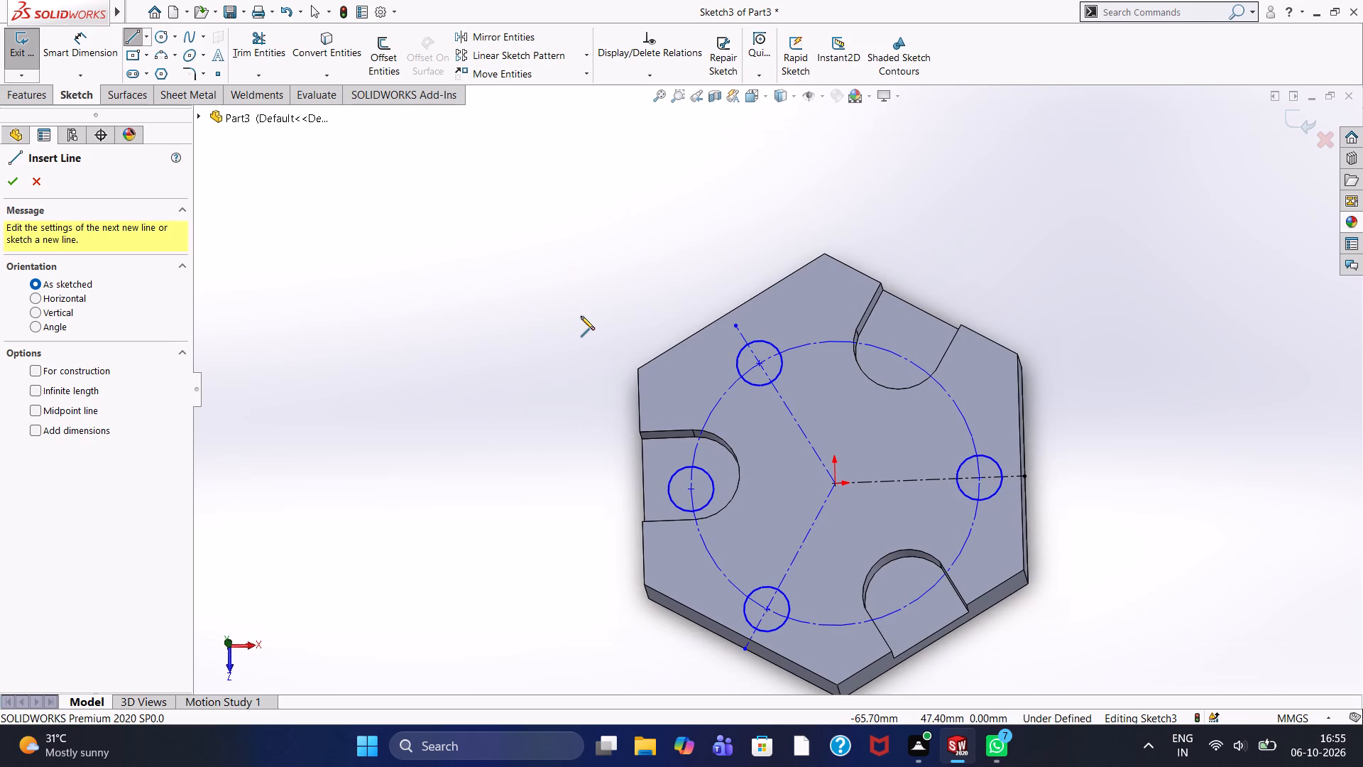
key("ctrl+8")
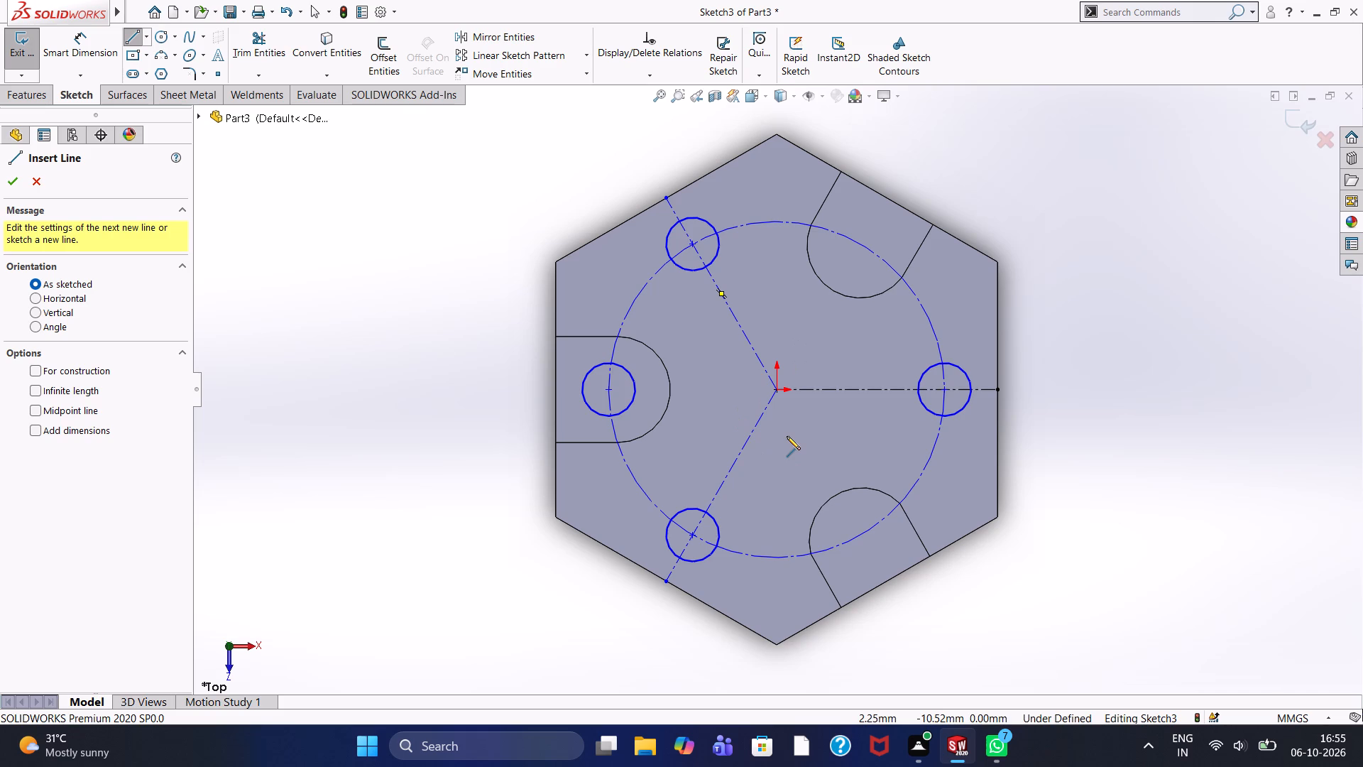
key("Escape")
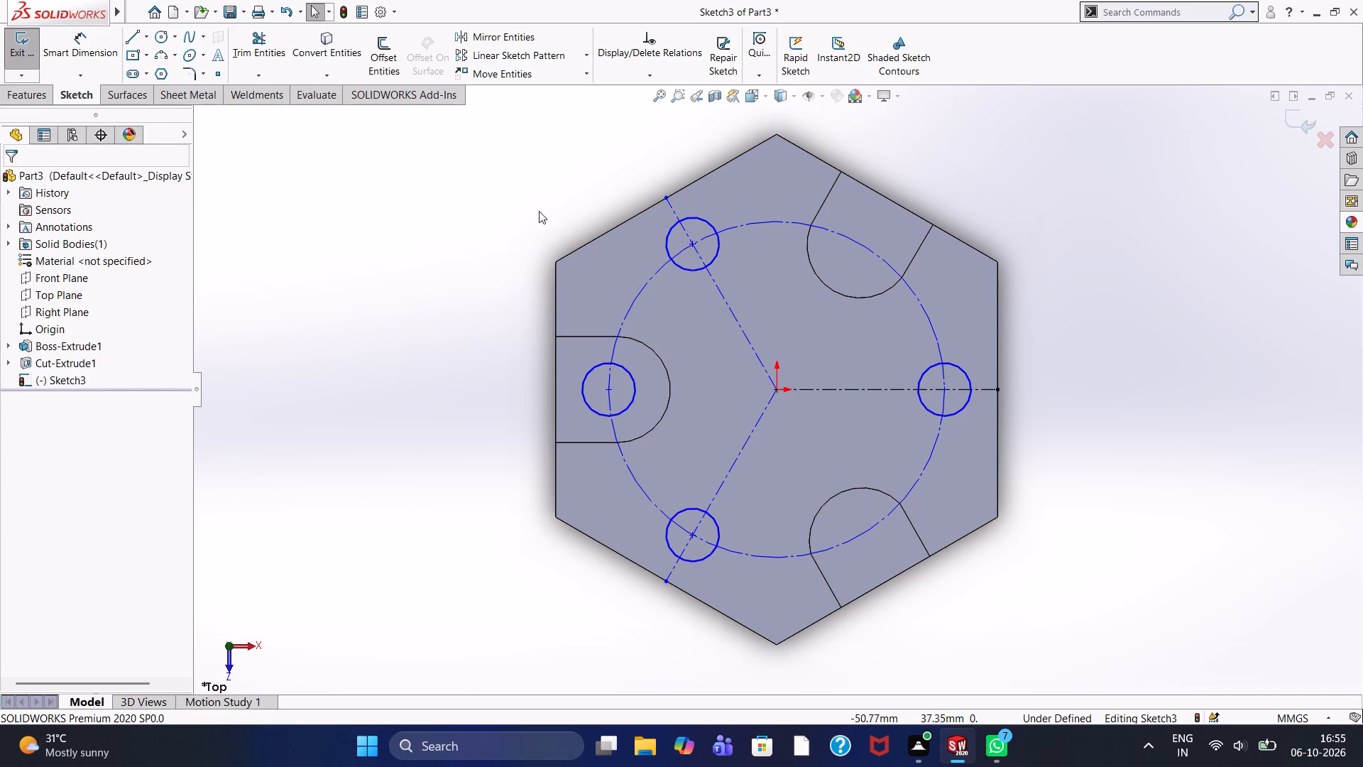
Sketch a circle of about 6.65 mm radius centred on the origin.
left_click(165, 38)
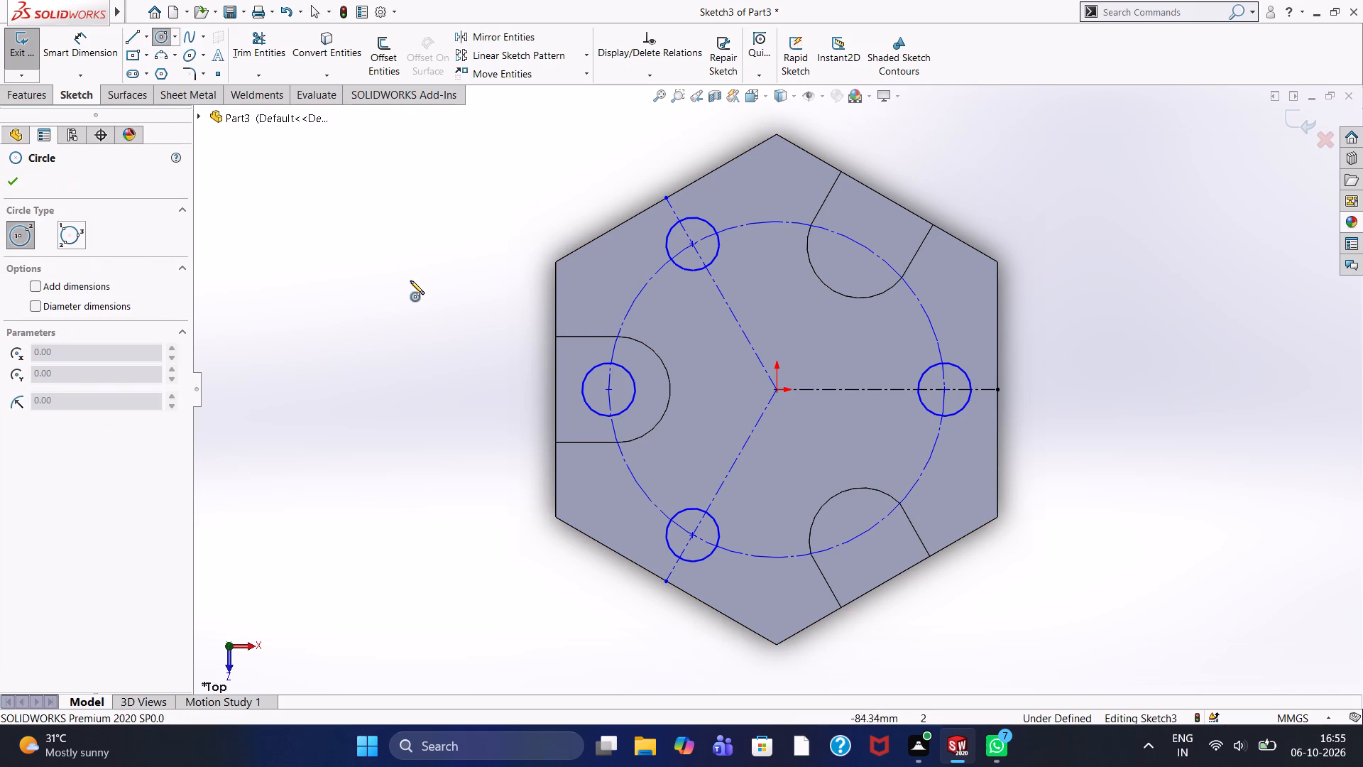
left_click(776, 391)
key("2")
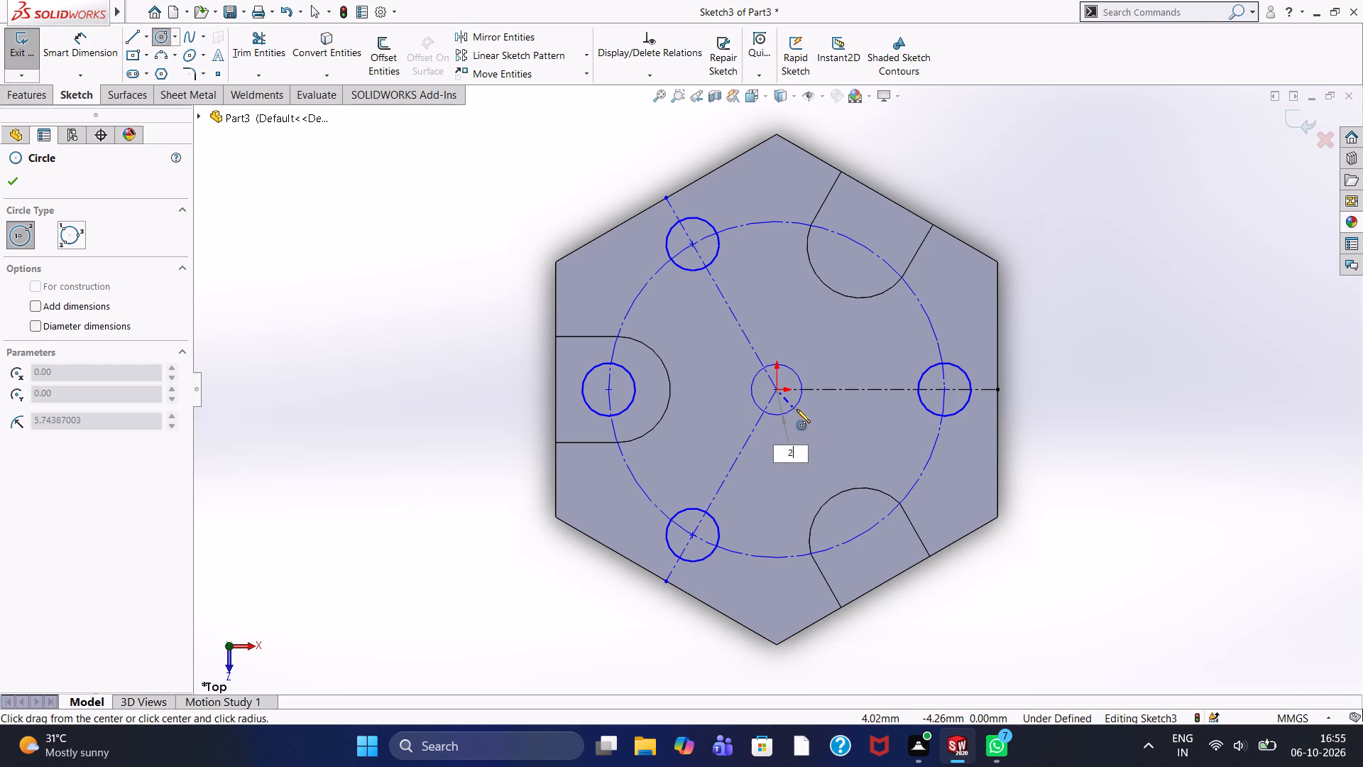
key("0")
key("Return")
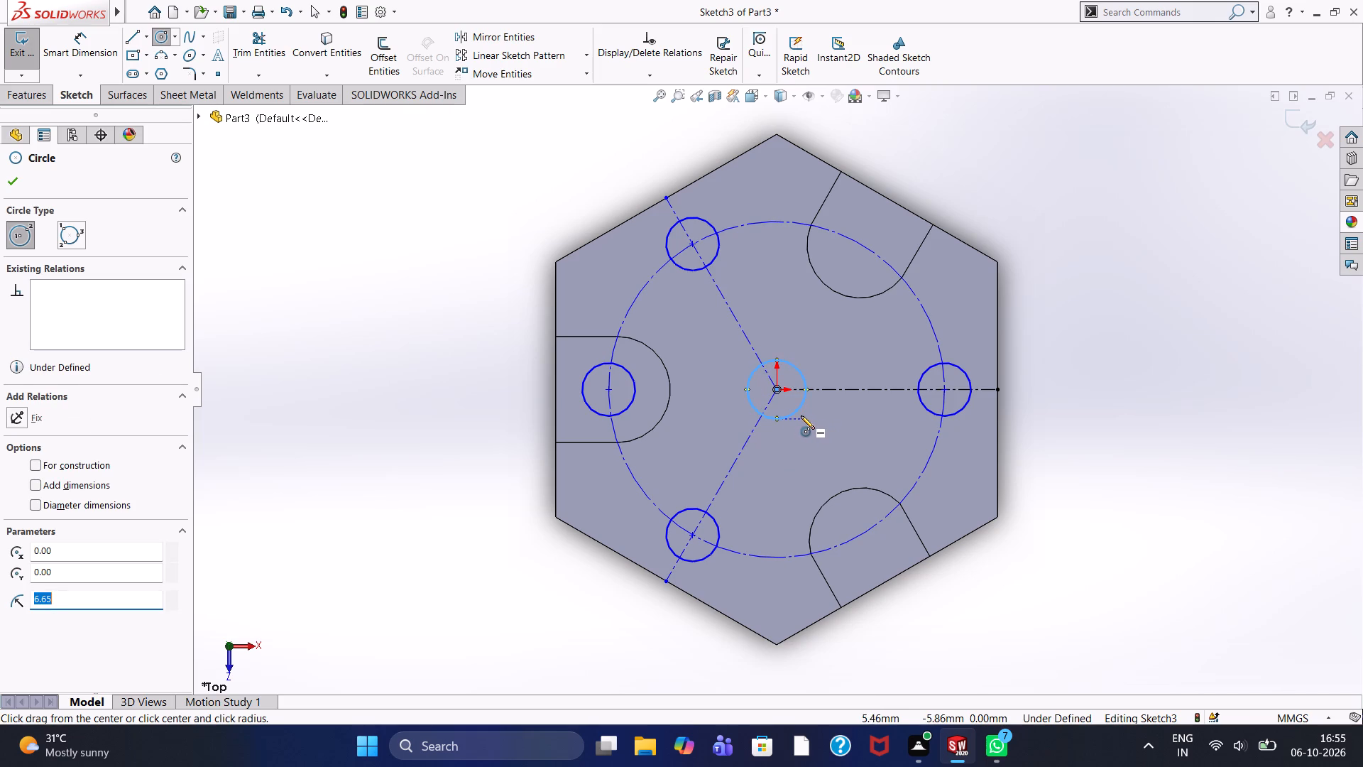
key("Escape")
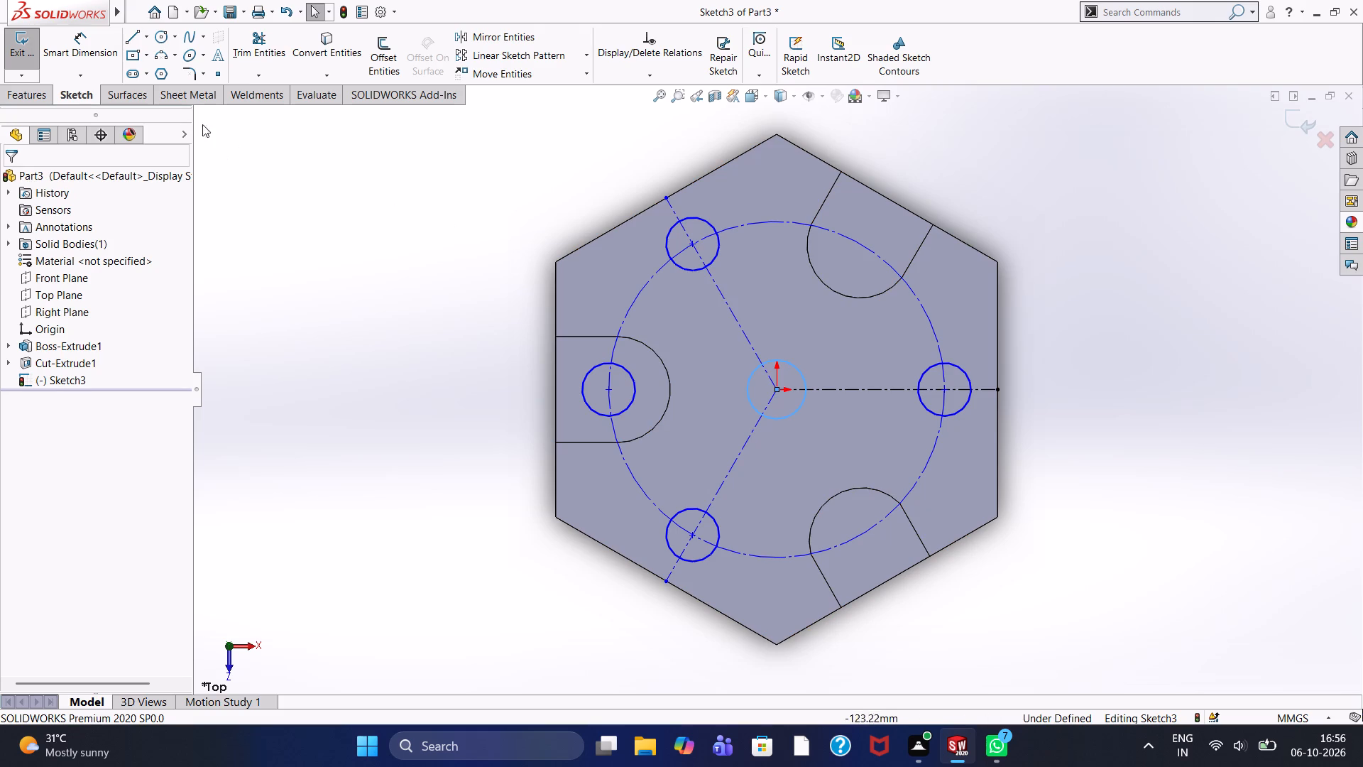
Dimension the central circle's diameter to 40 mm.
left_click(101, 47)
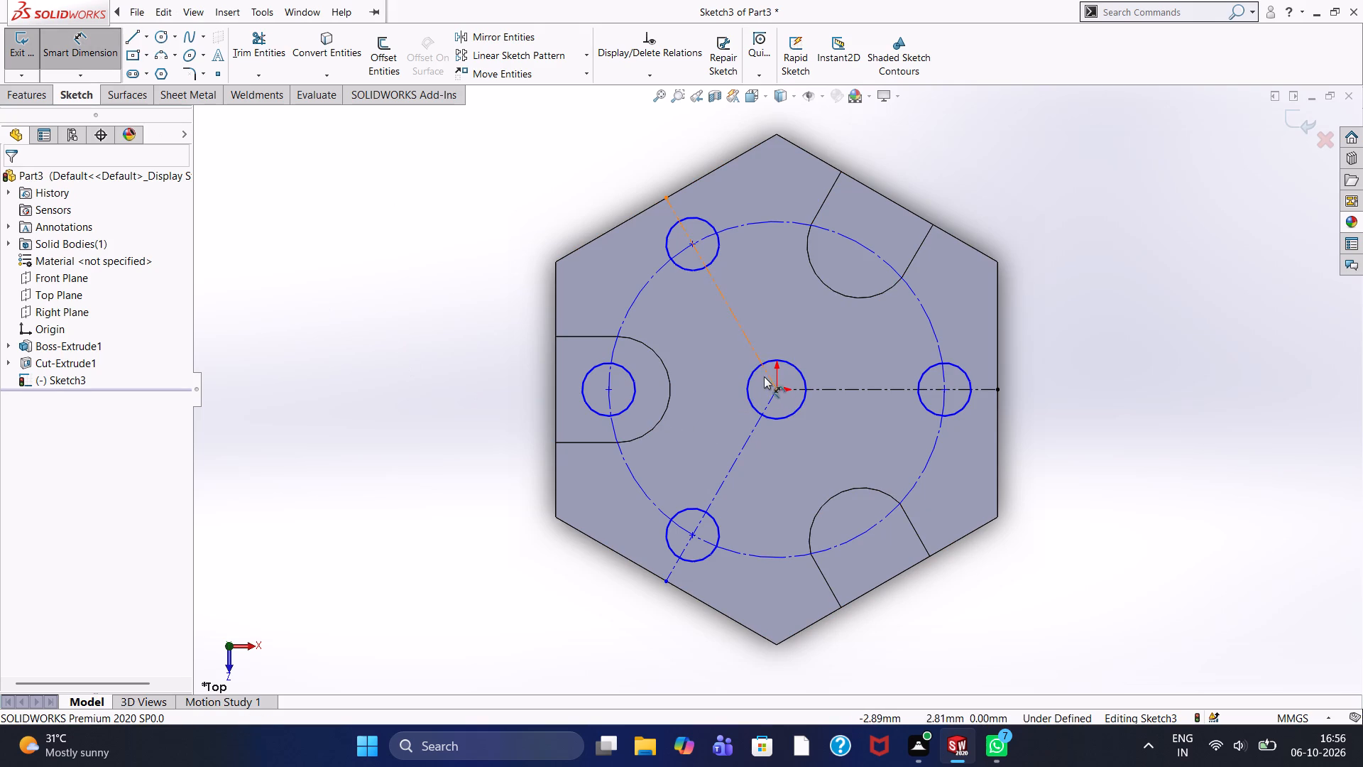
left_click(773, 359)
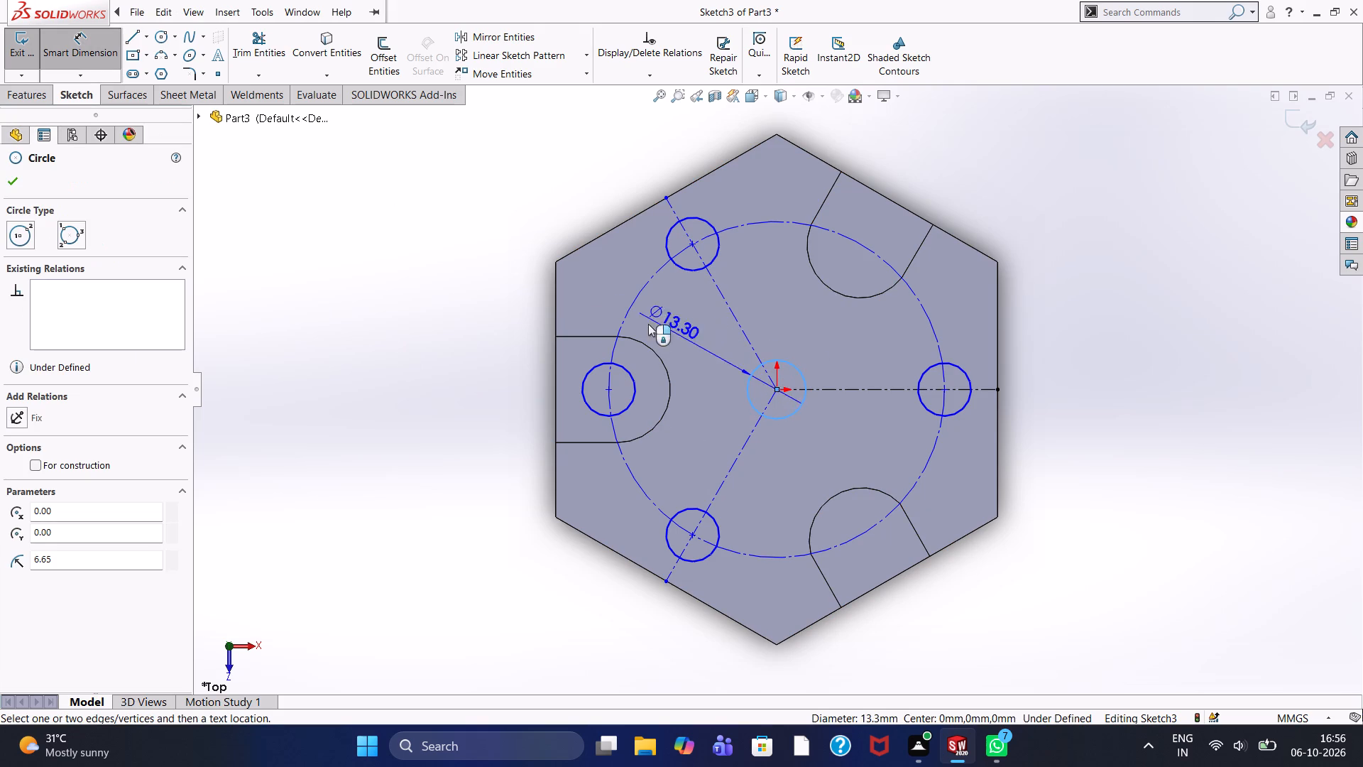
left_click(454, 268)
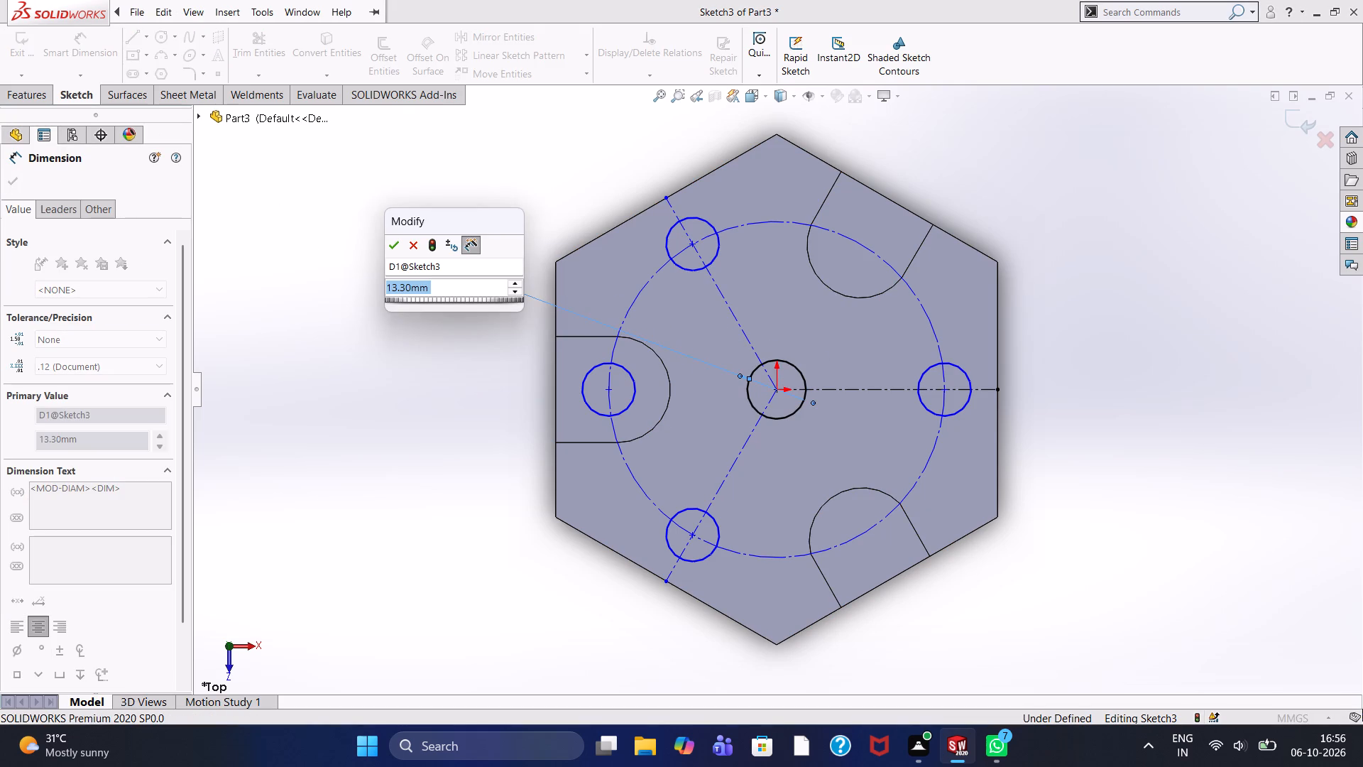
type("40")
key("Return")
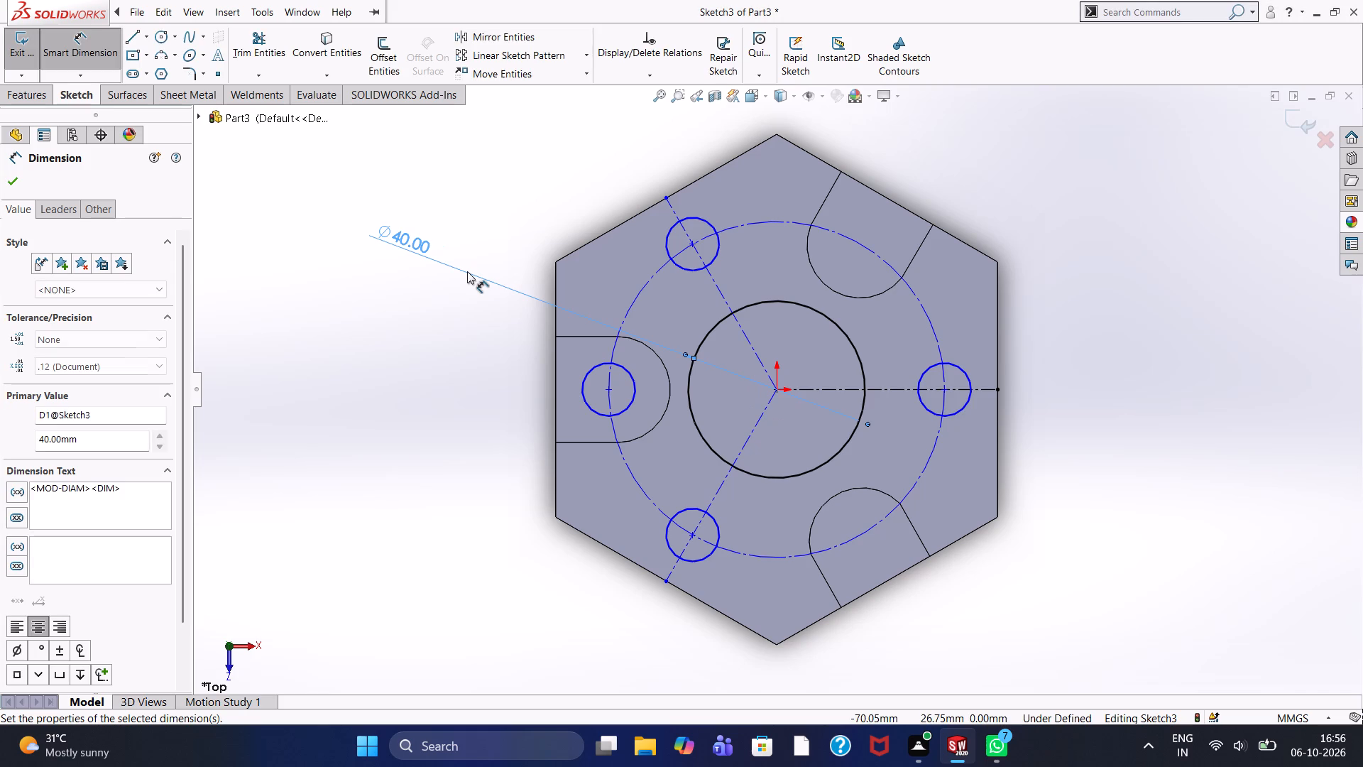
key("Escape")
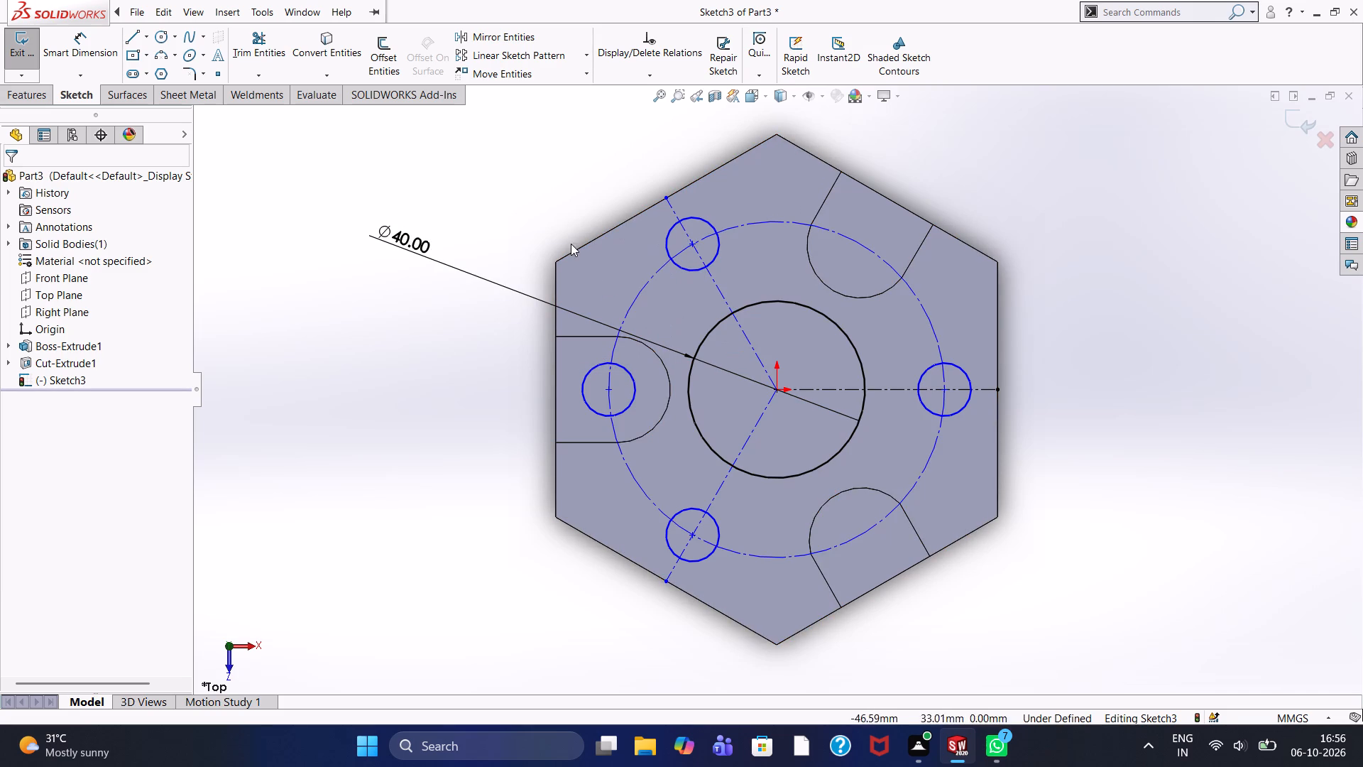
Offset the three radial construction lines by 10 mm in both directions, with dimensions added.
left_click(379, 49)
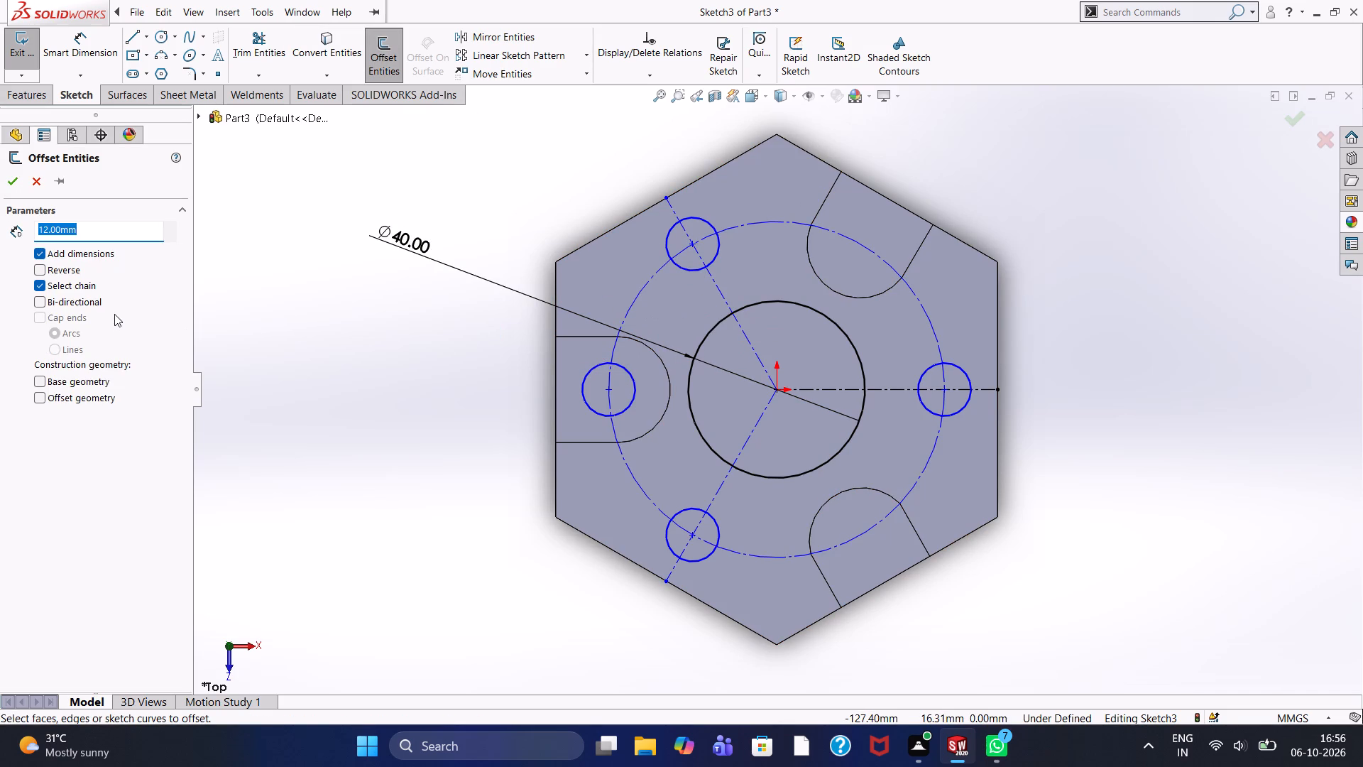
type("10")
key("Return")
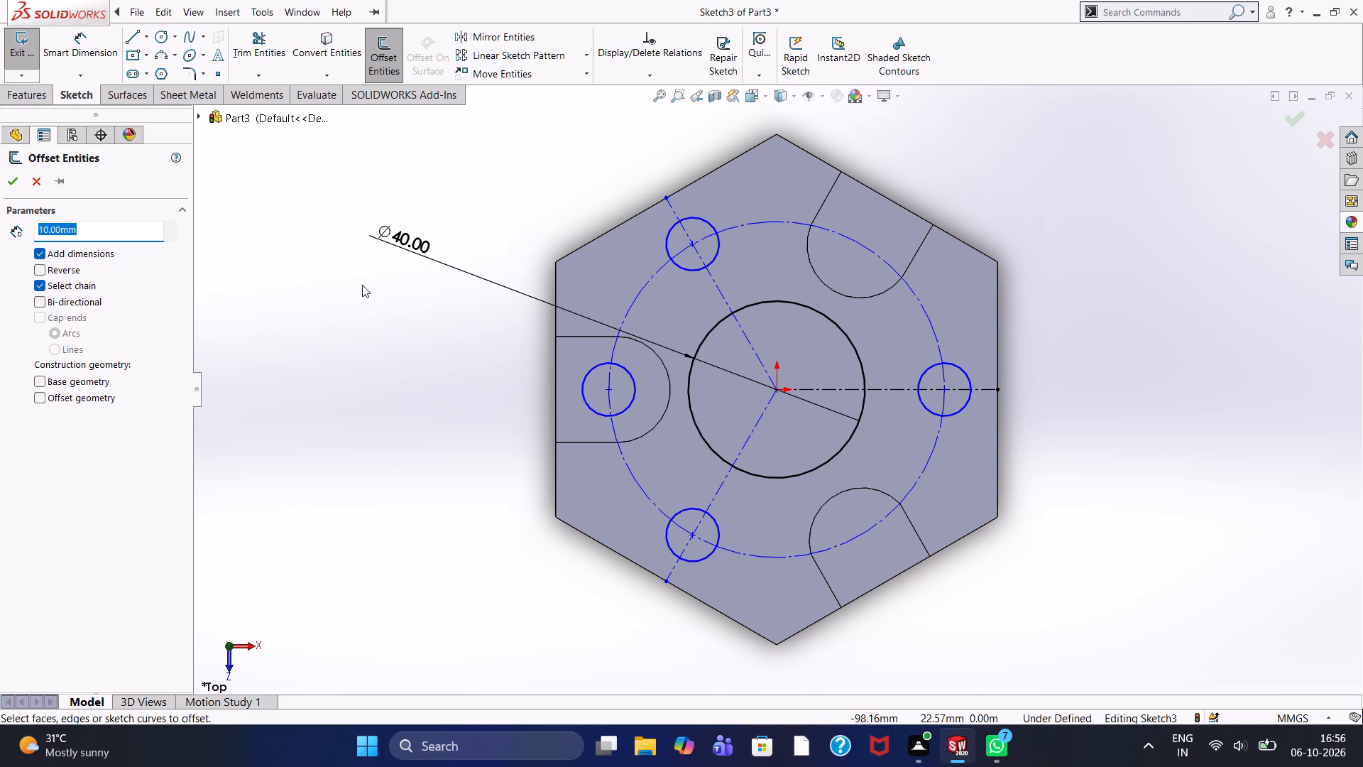
left_click(714, 282)
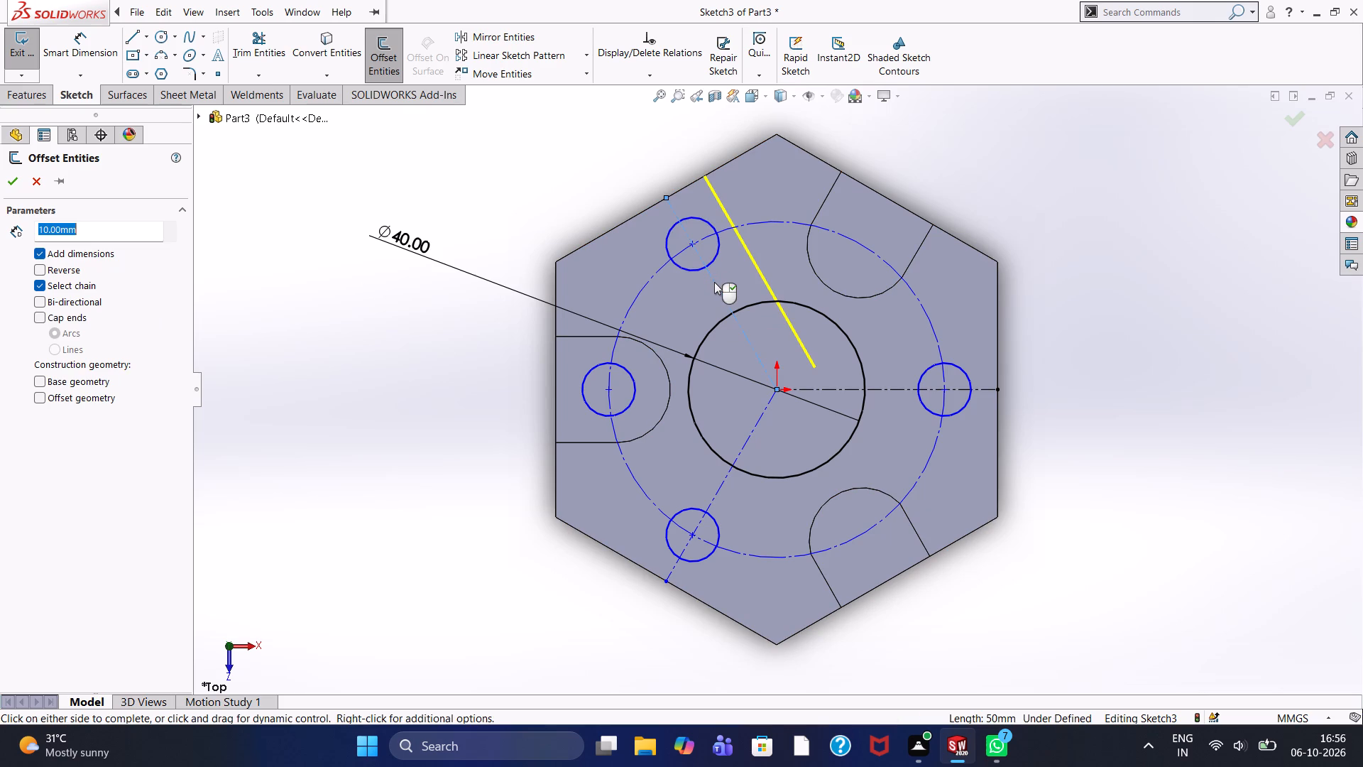
left_click(87, 303)
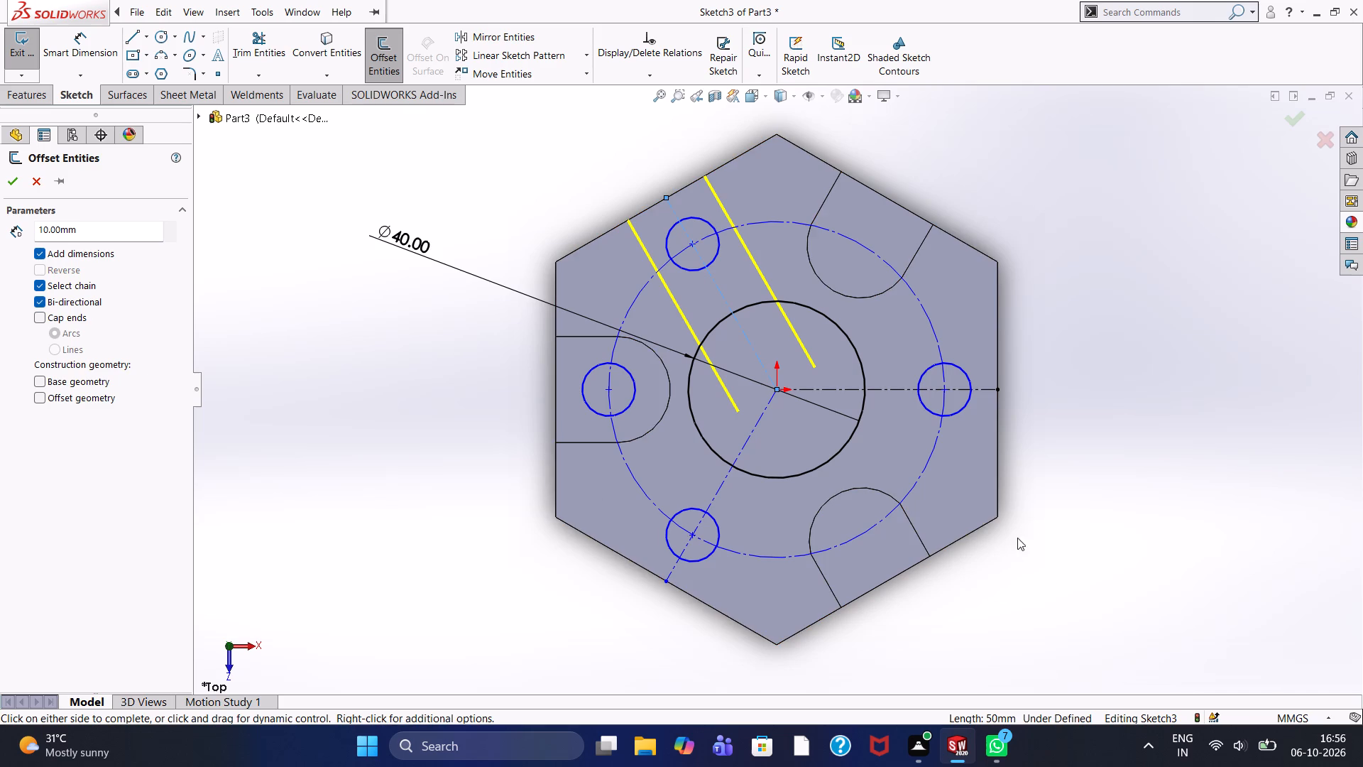
left_click(892, 386)
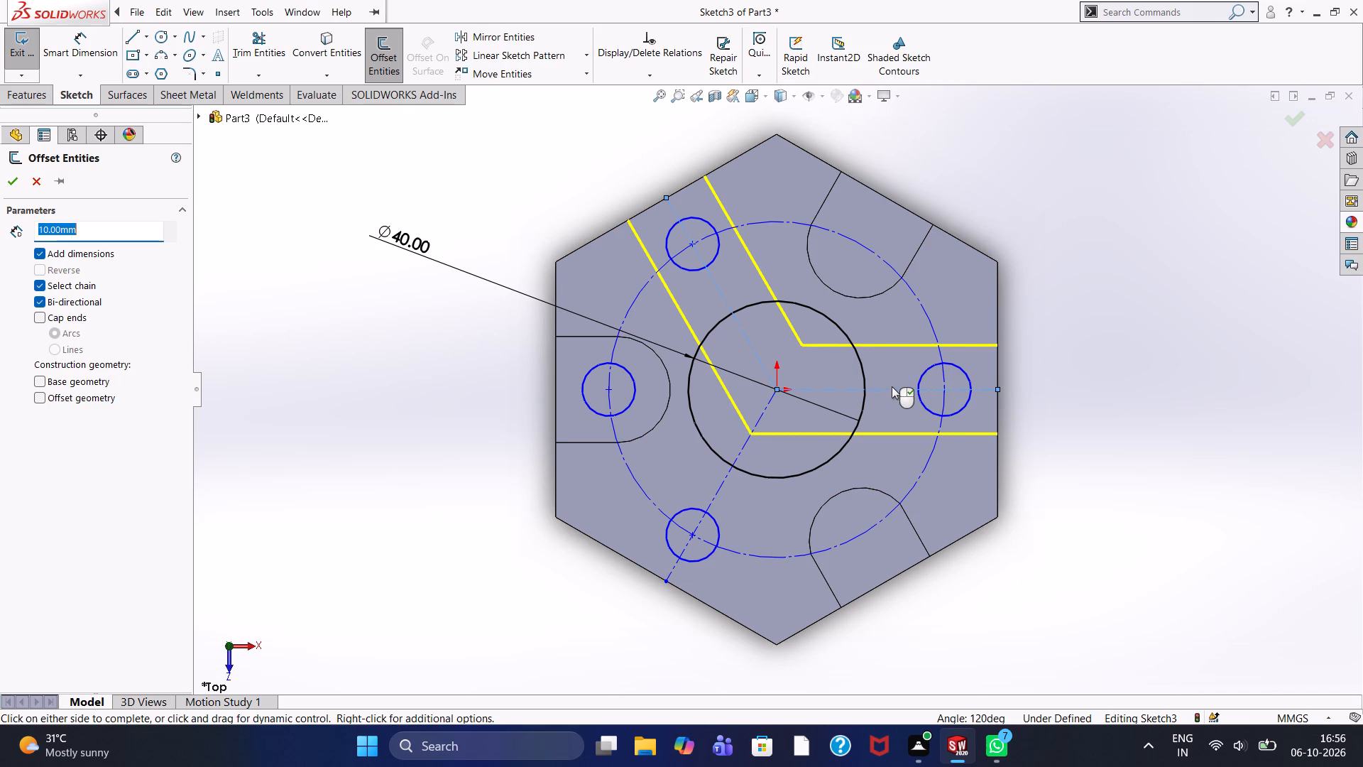
left_click(722, 486)
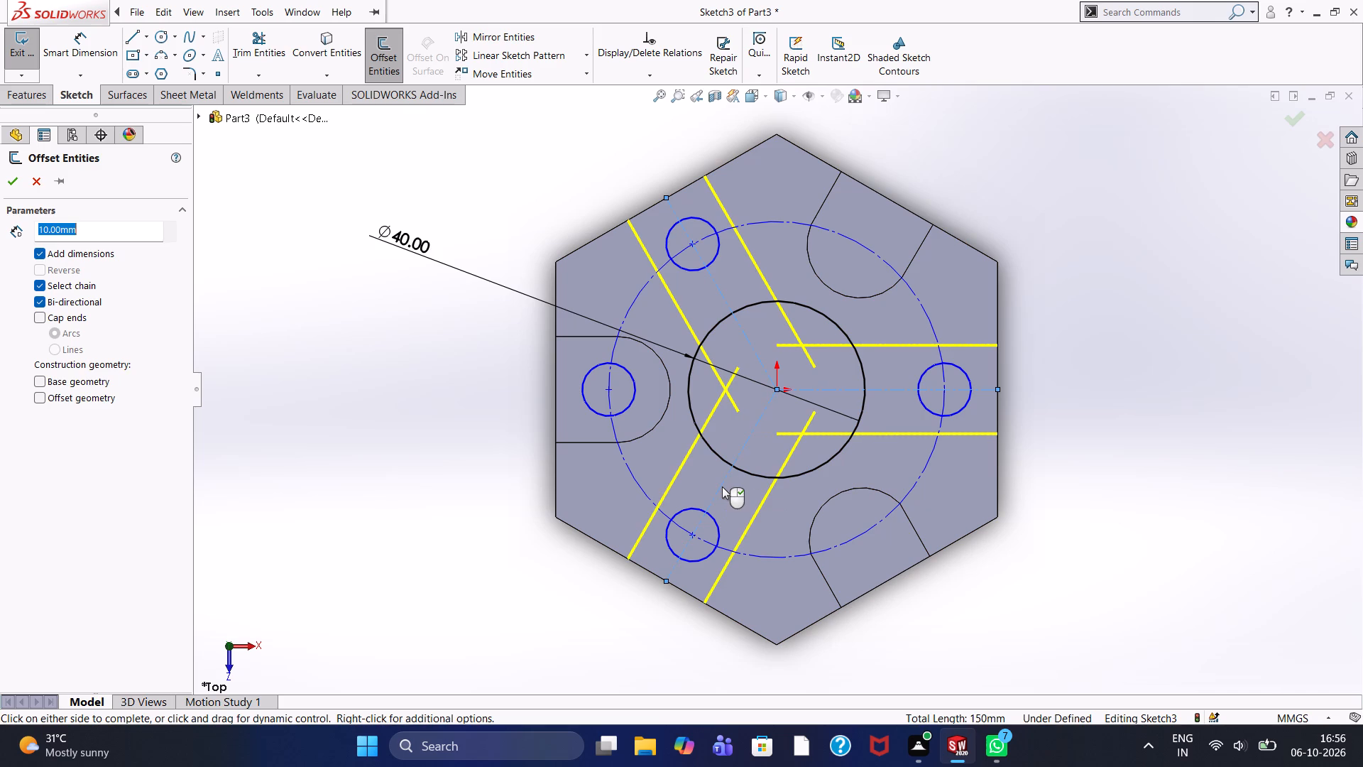
left_click(15, 186)
left_click(509, 381)
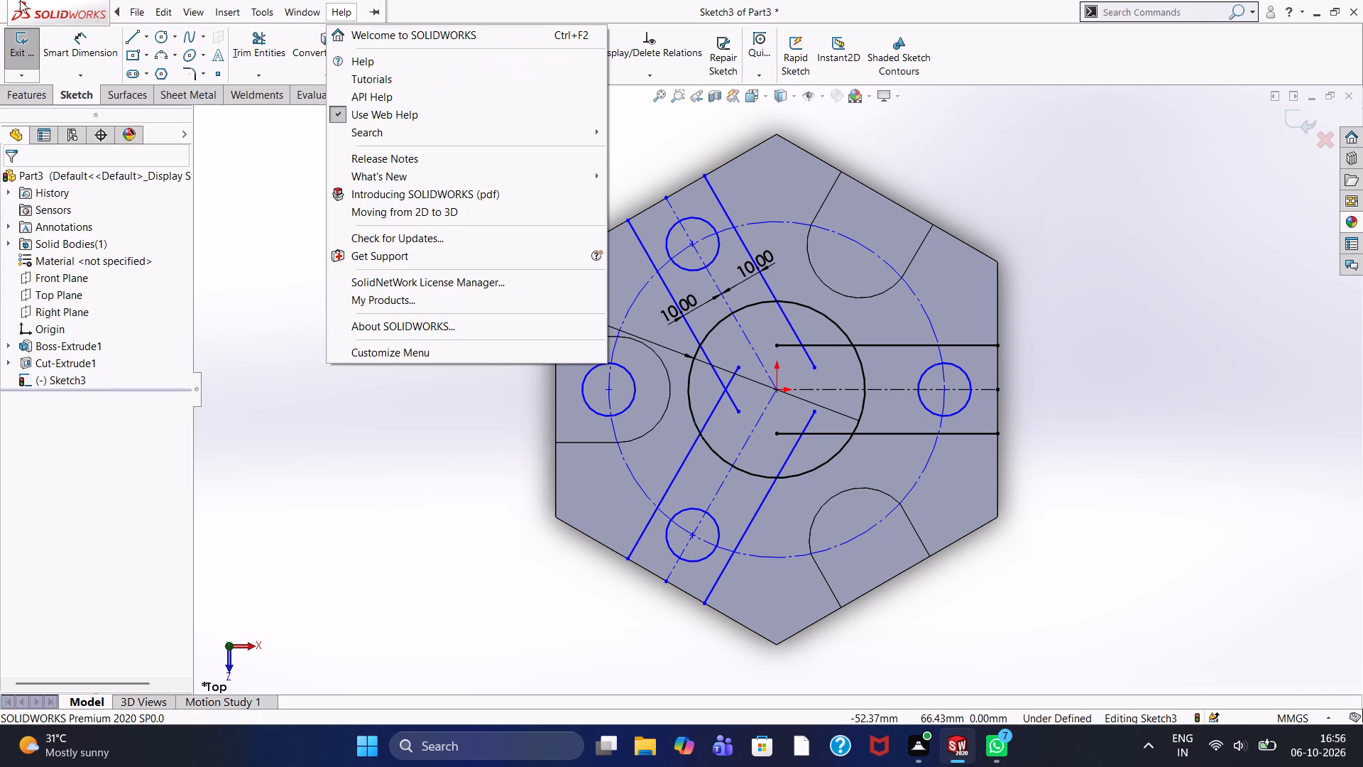
key("Escape")
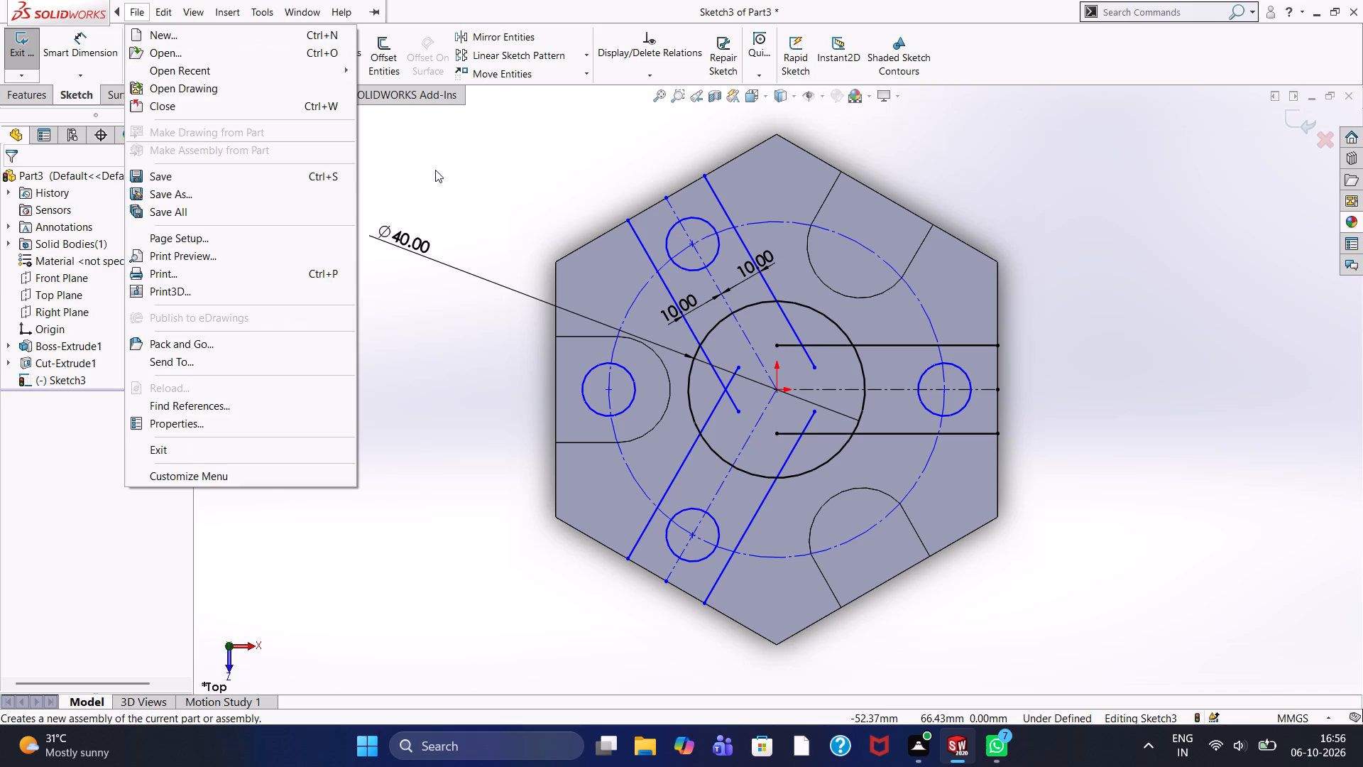
left_click(435, 165)
Trim away the portions of the six slot side lines that lie inside the 40 mm central circle.
left_click(268, 50)
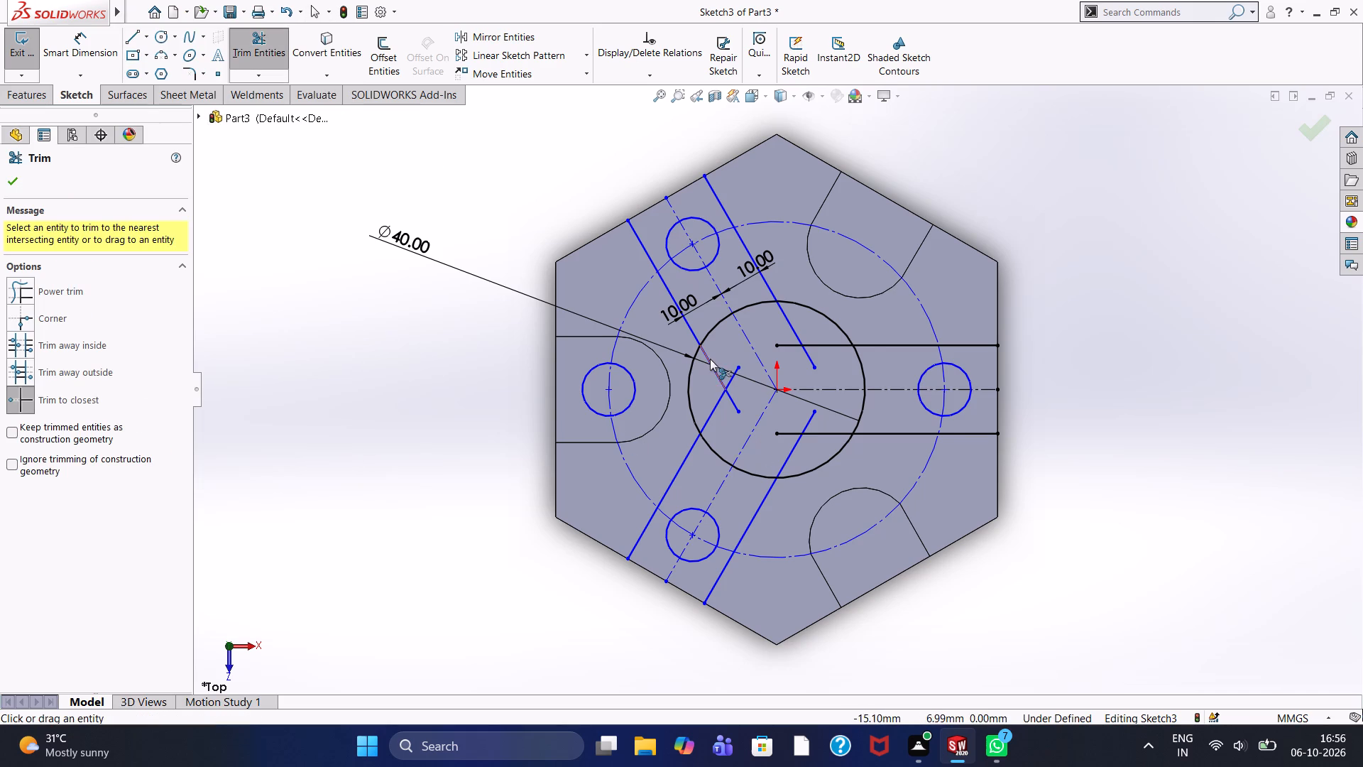
scroll(710, 359, "down", 6)
left_click(727, 358)
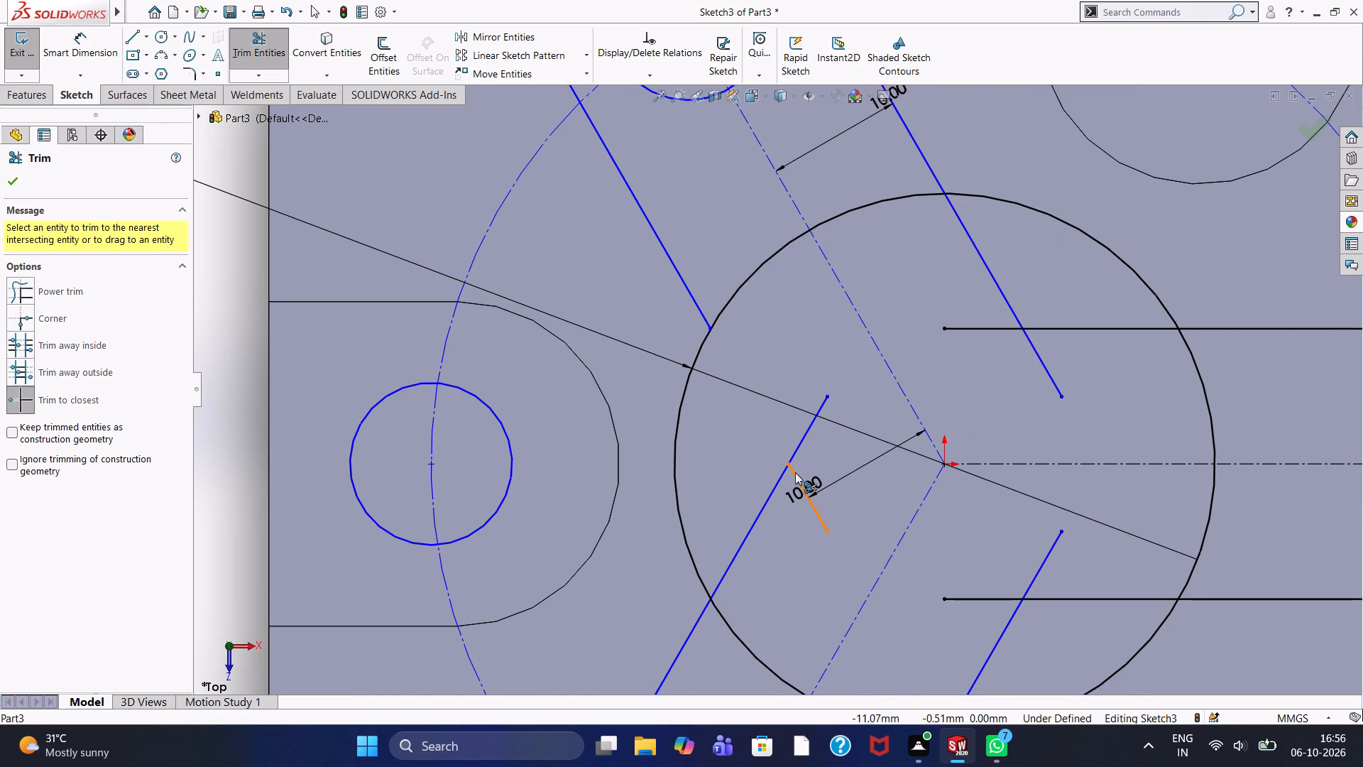
left_click(795, 473)
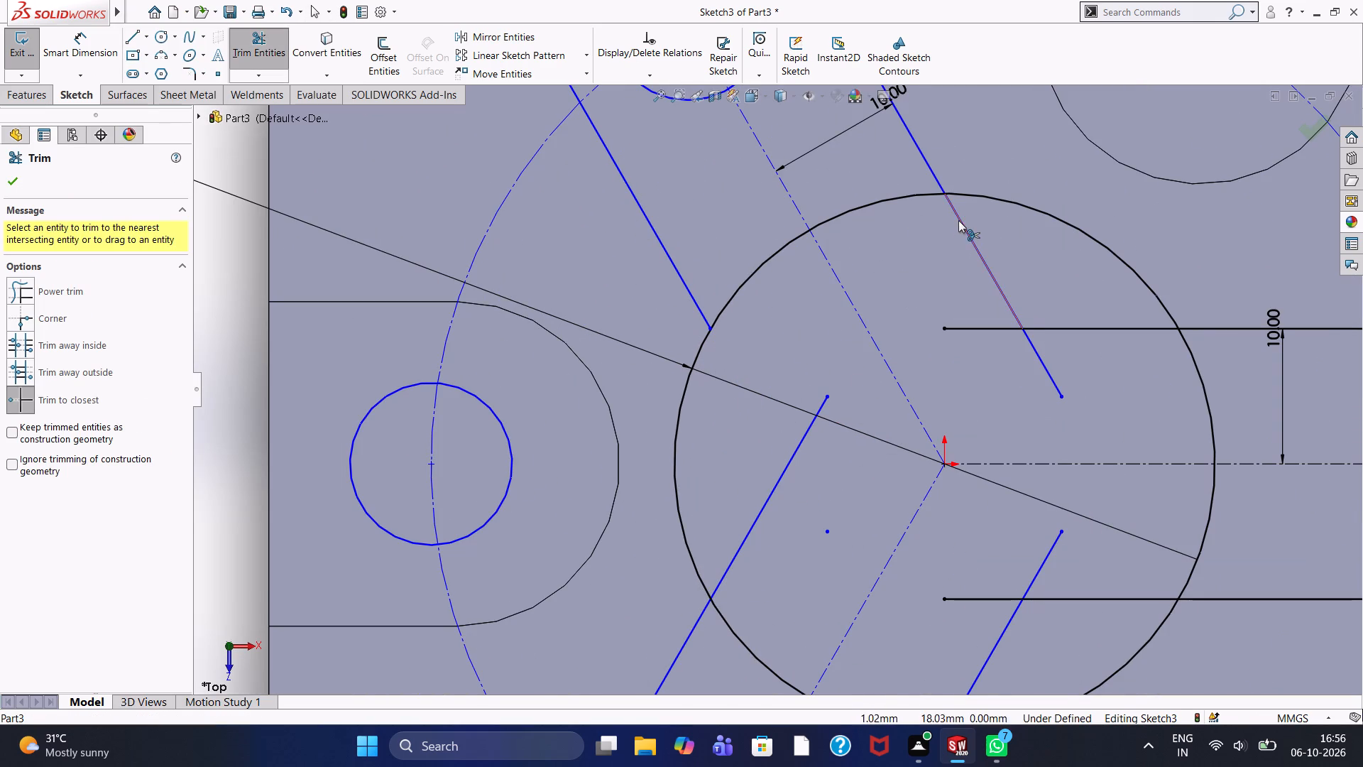
left_click(959, 220)
left_click(1001, 327)
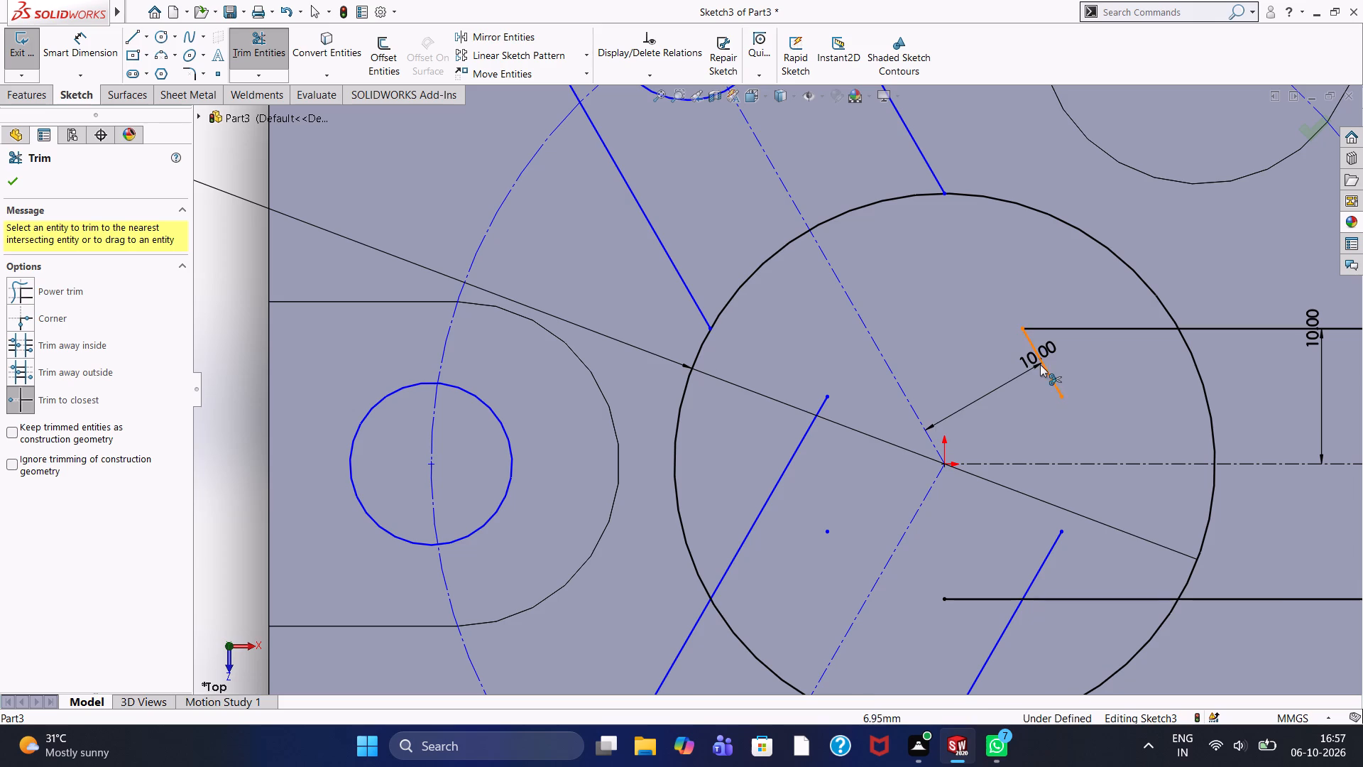
left_click(1047, 371)
left_click(1105, 327)
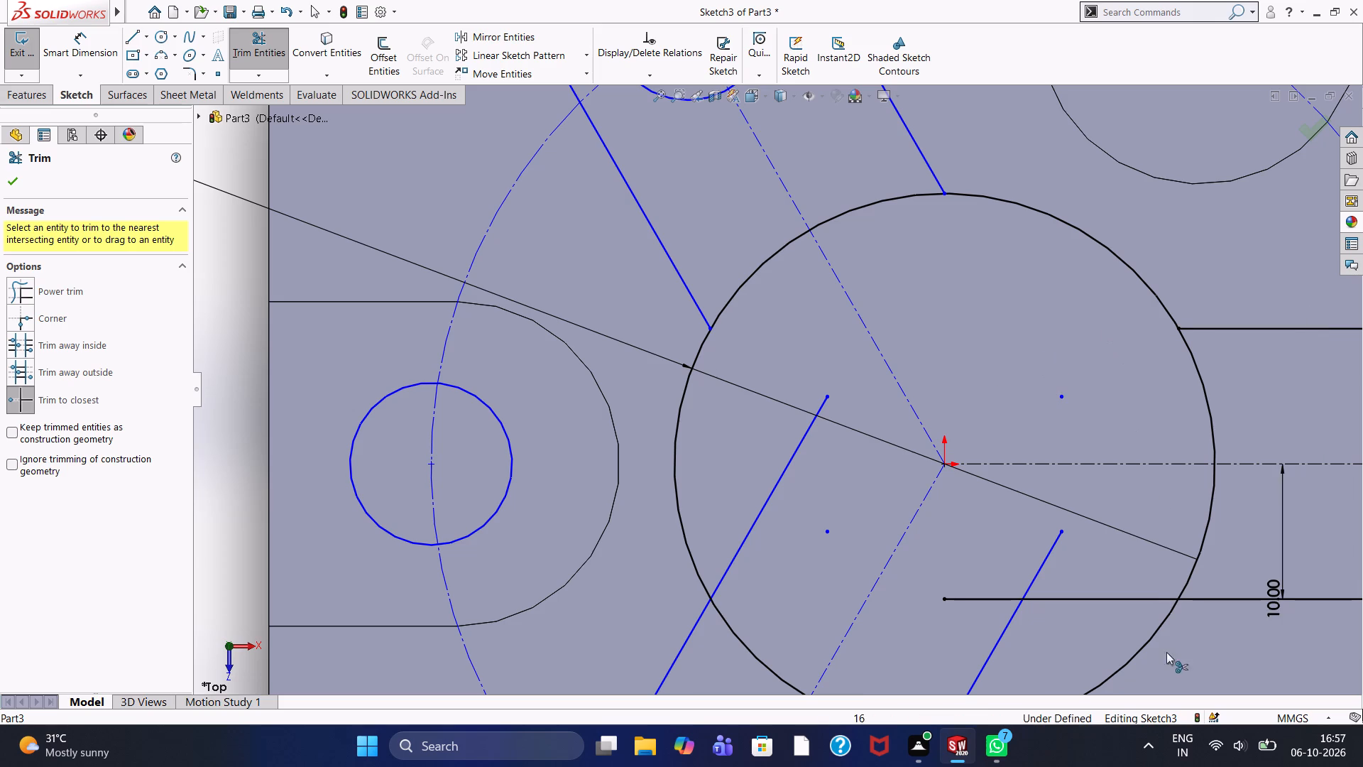
left_click(1146, 599)
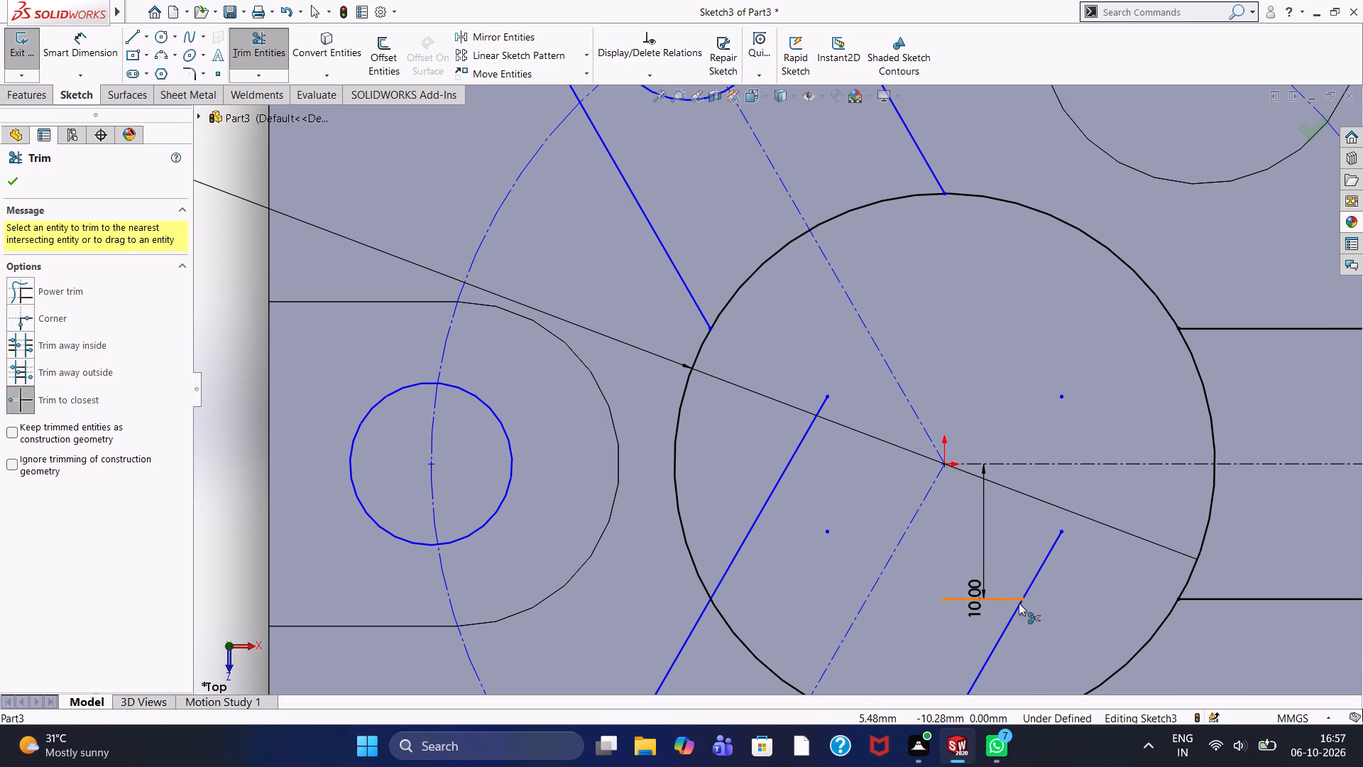
left_click(1013, 599)
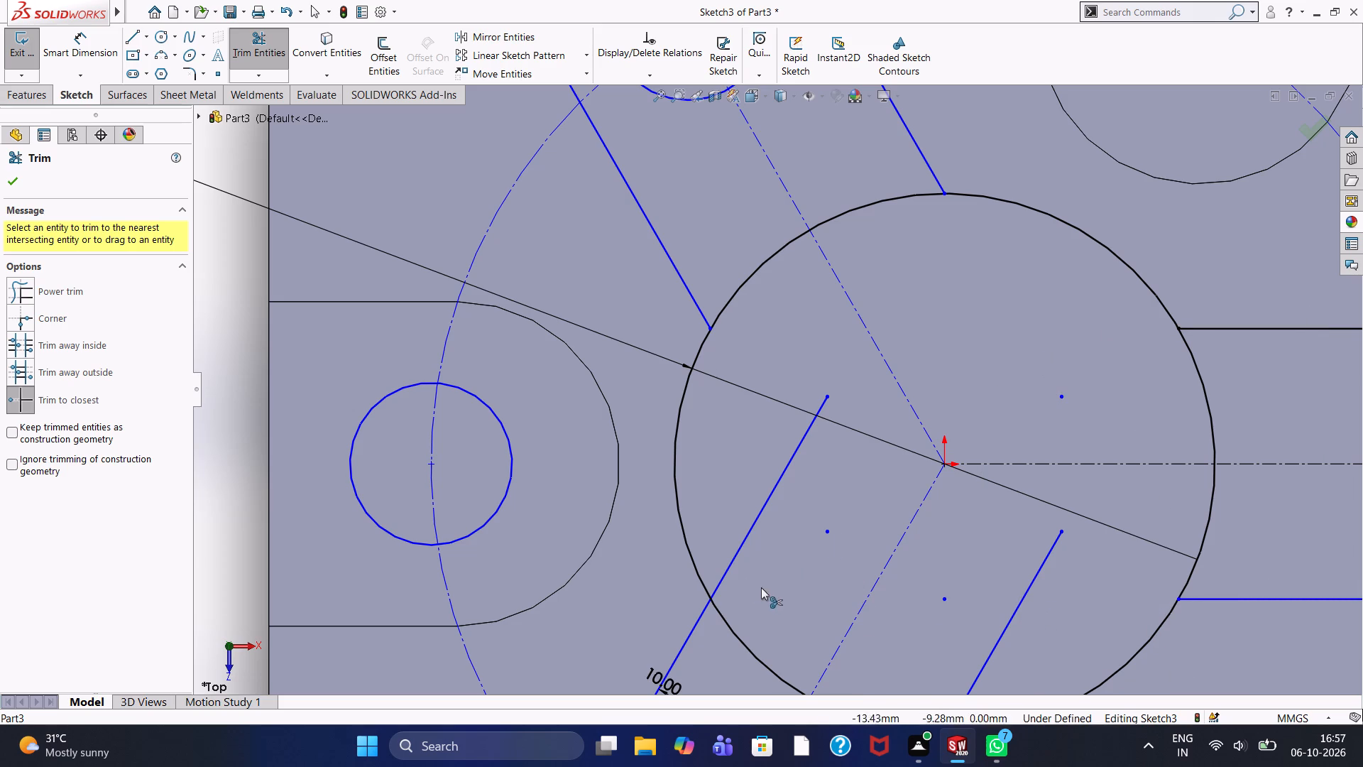
left_click(731, 551)
left_click(735, 554)
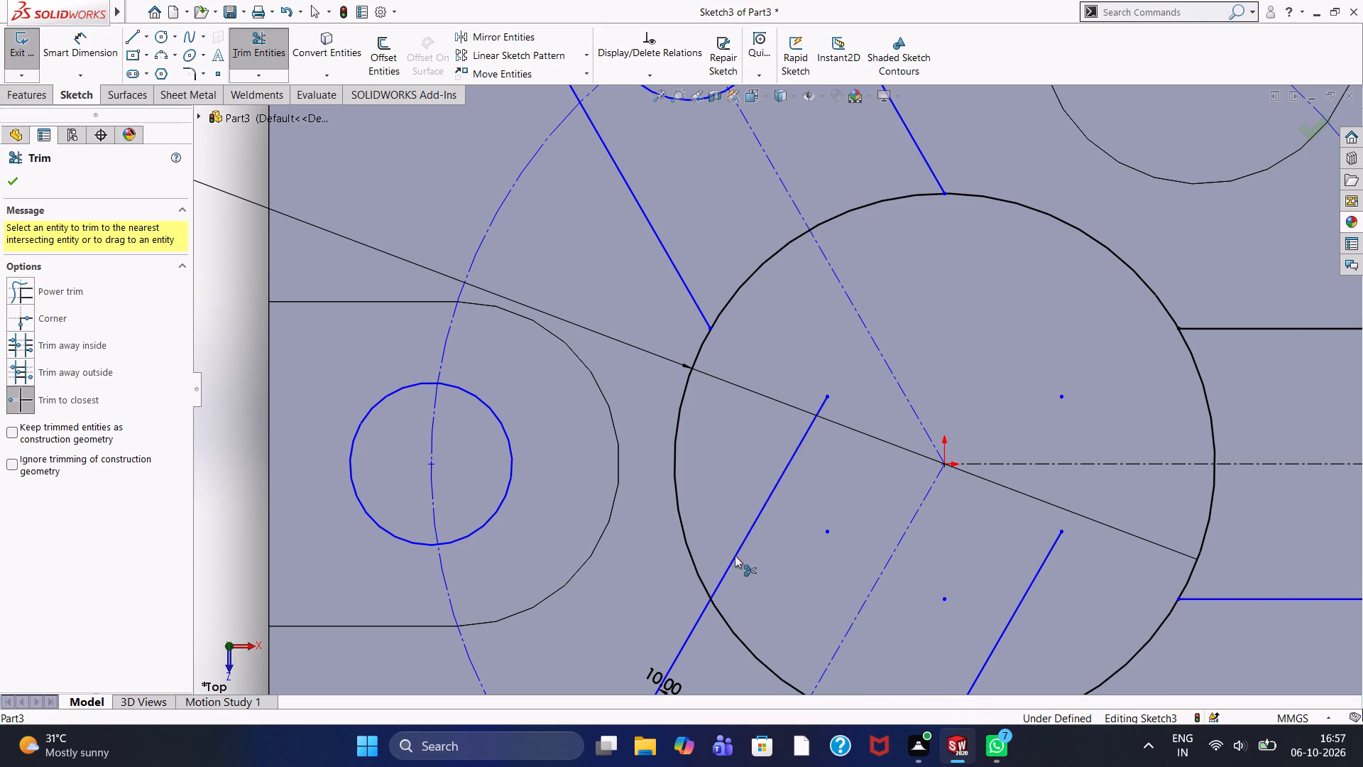
left_click(983, 660)
Trim the central circle's arc across the mouth of the lower-left radial slot.
scroll(966, 646, "up", 5)
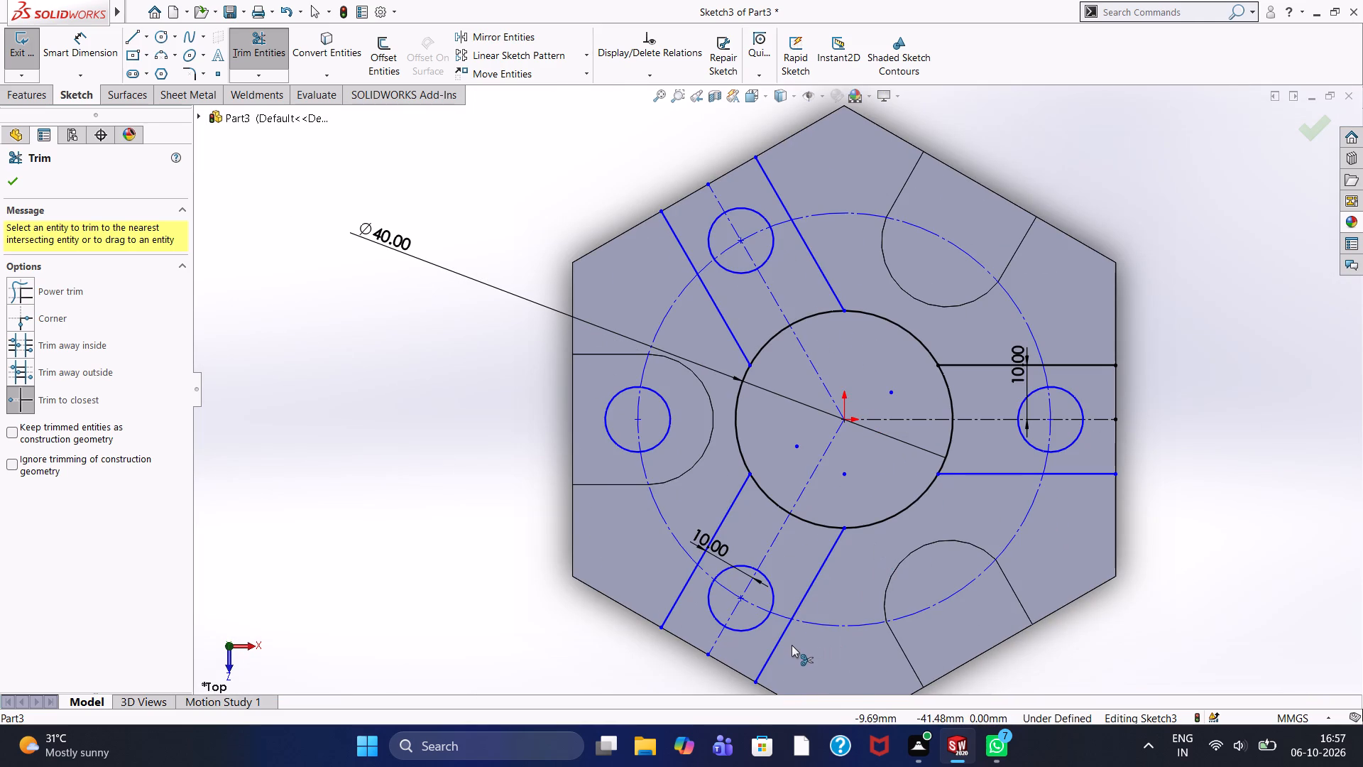
left_click(805, 521)
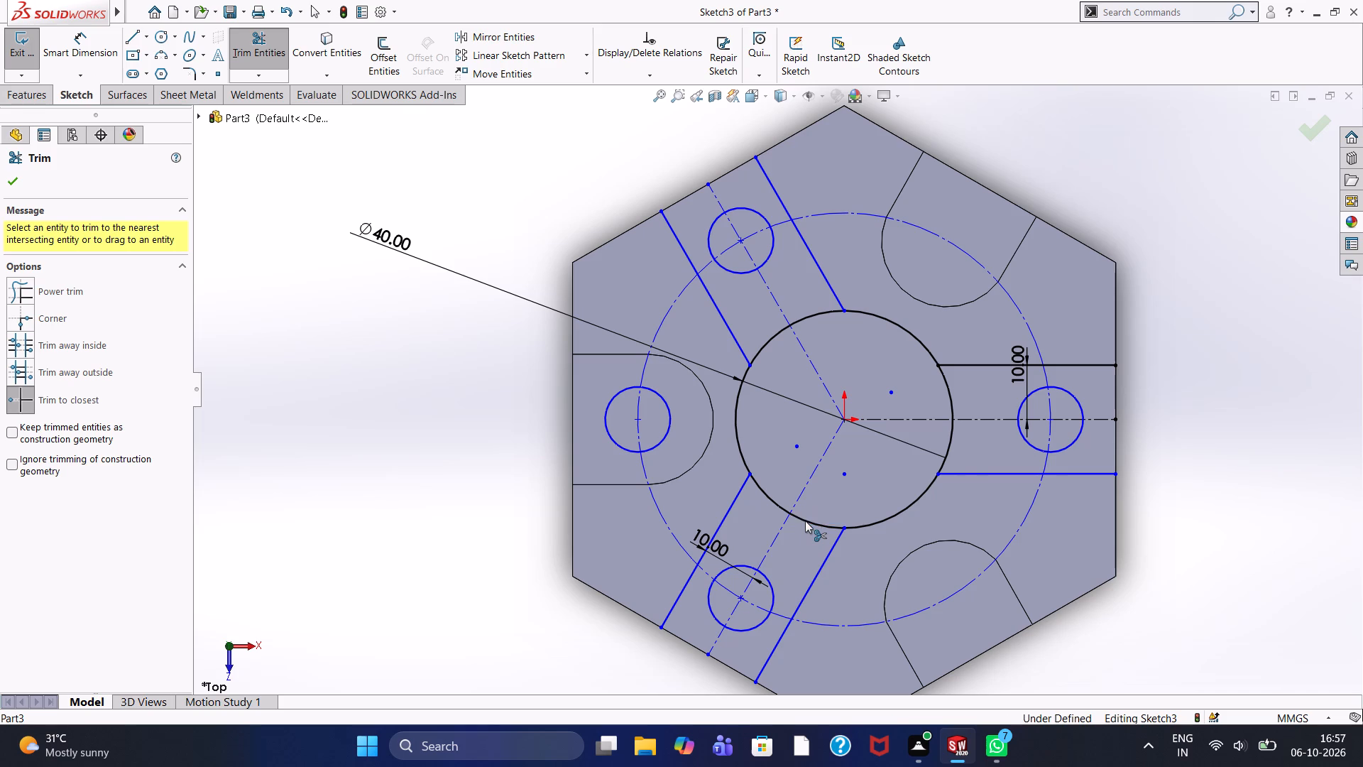
left_click(768, 495)
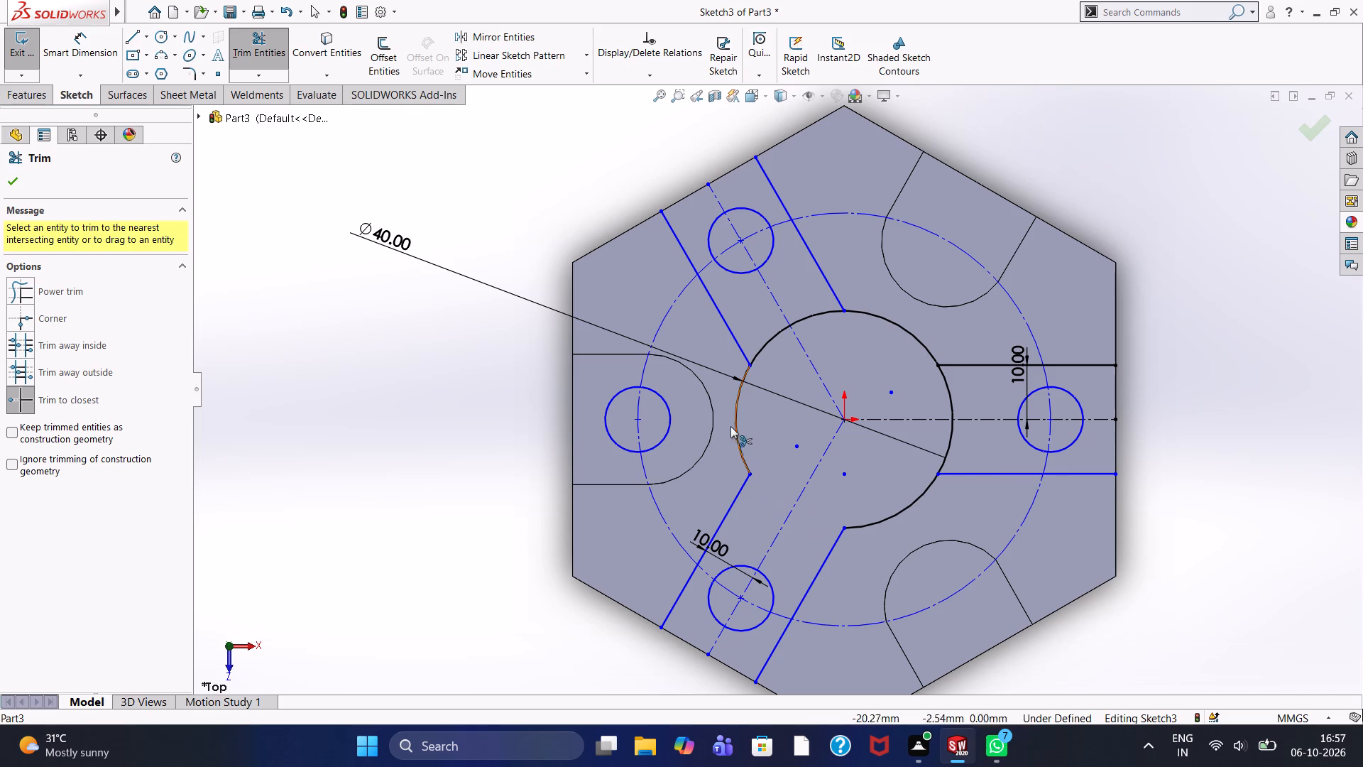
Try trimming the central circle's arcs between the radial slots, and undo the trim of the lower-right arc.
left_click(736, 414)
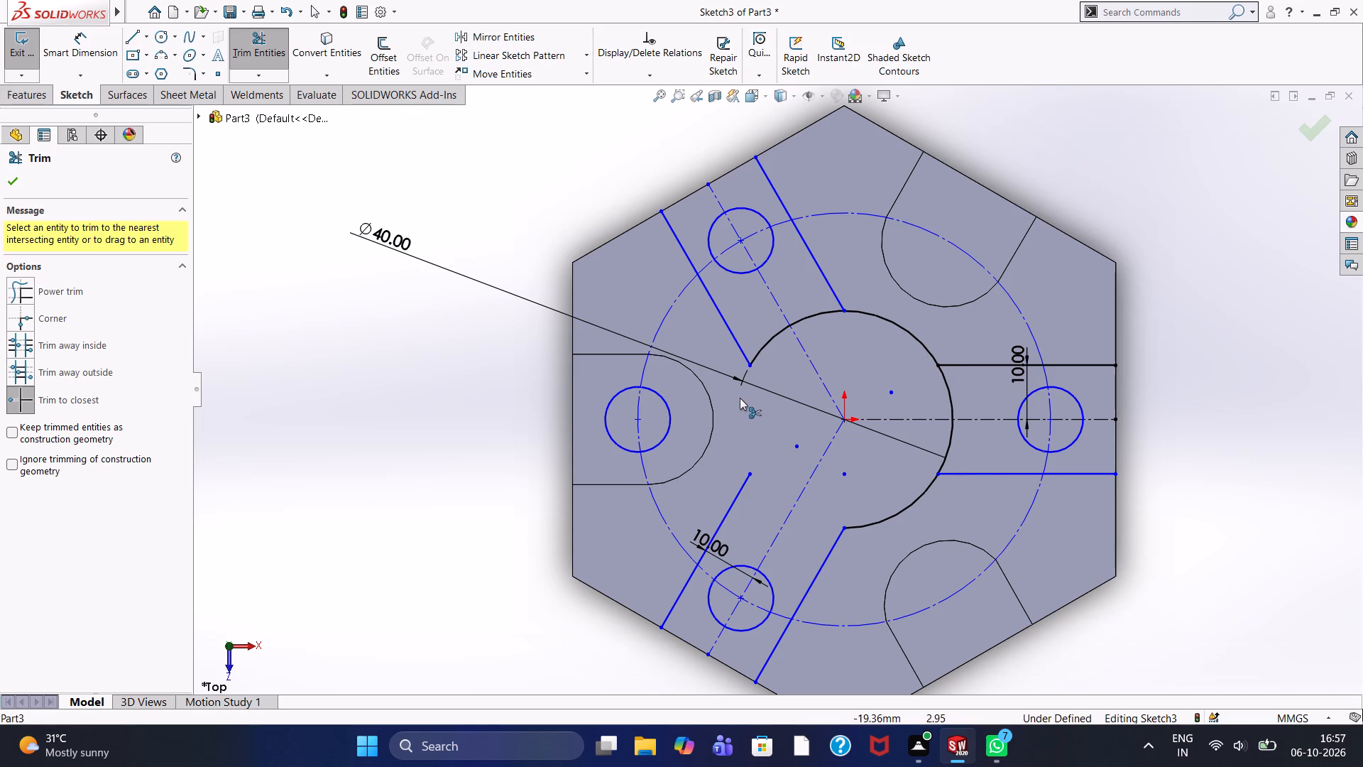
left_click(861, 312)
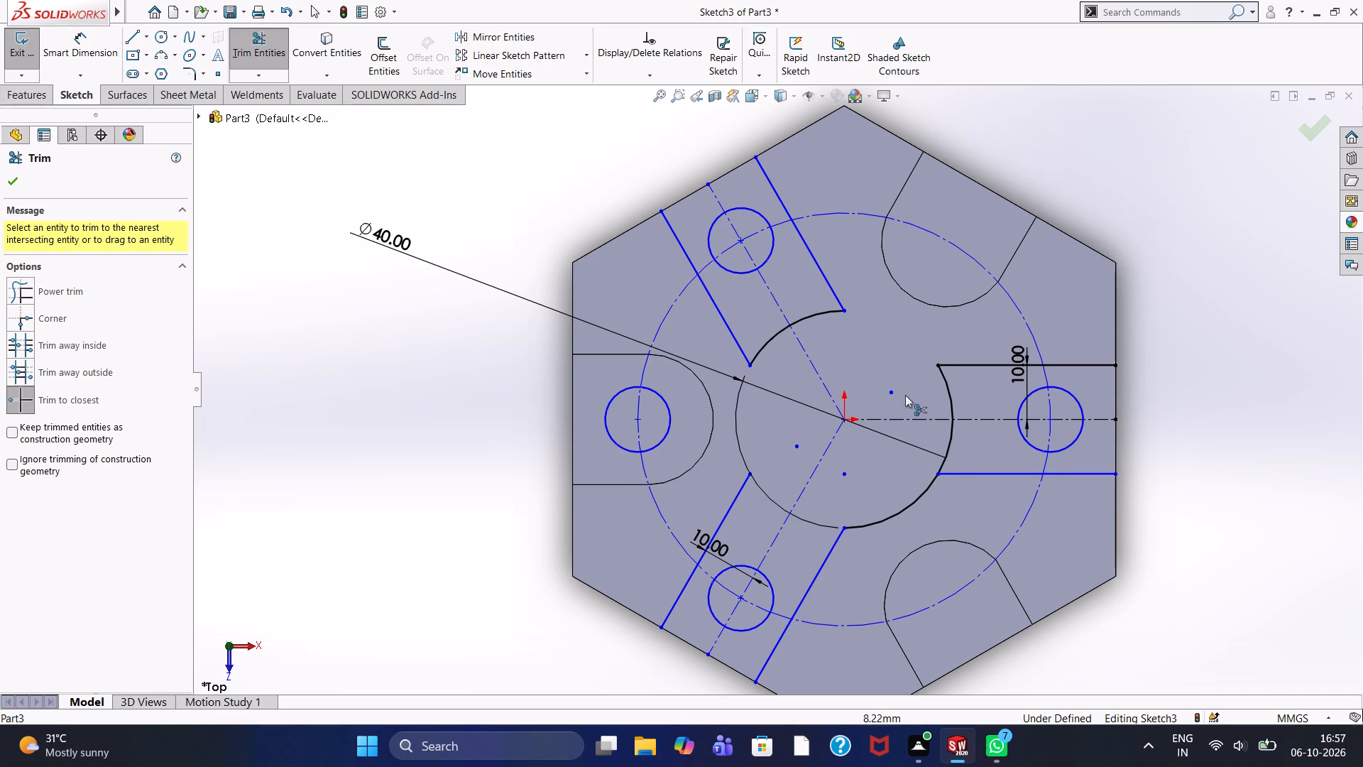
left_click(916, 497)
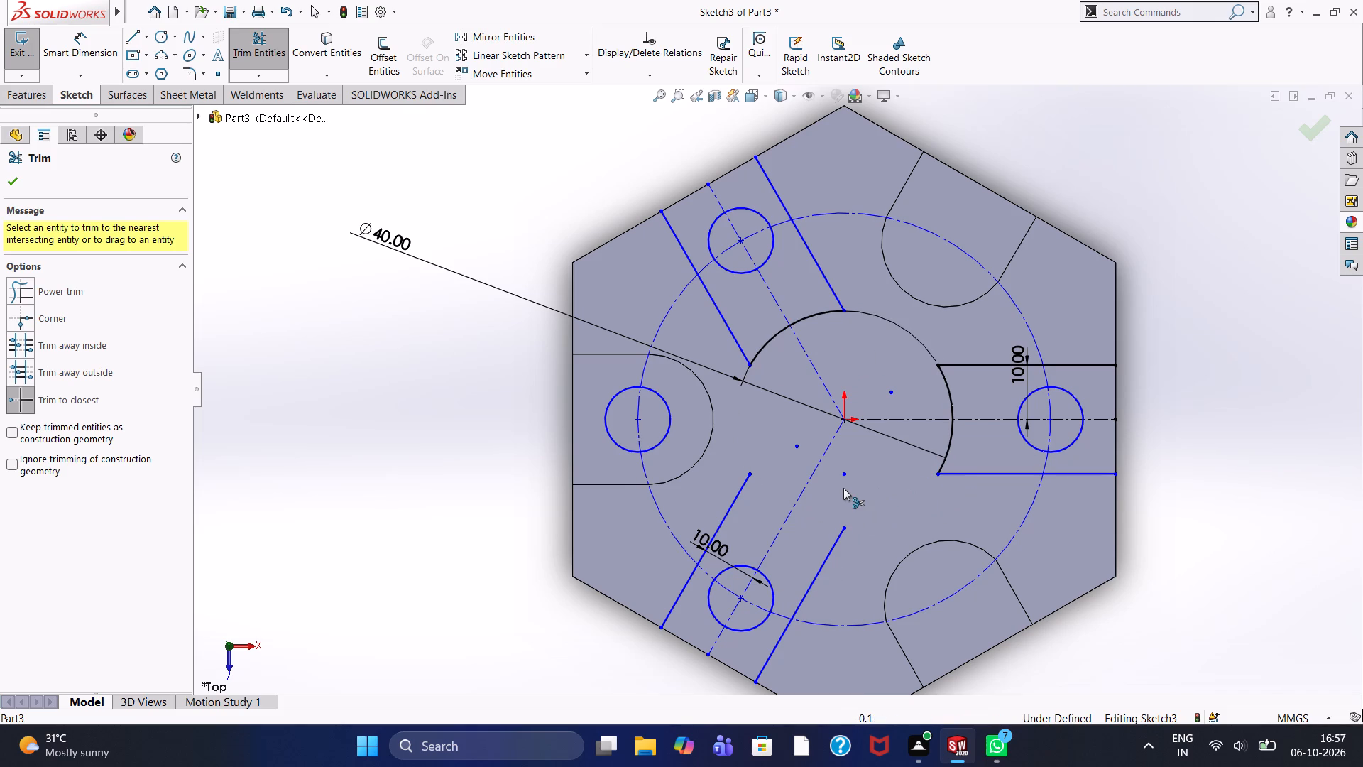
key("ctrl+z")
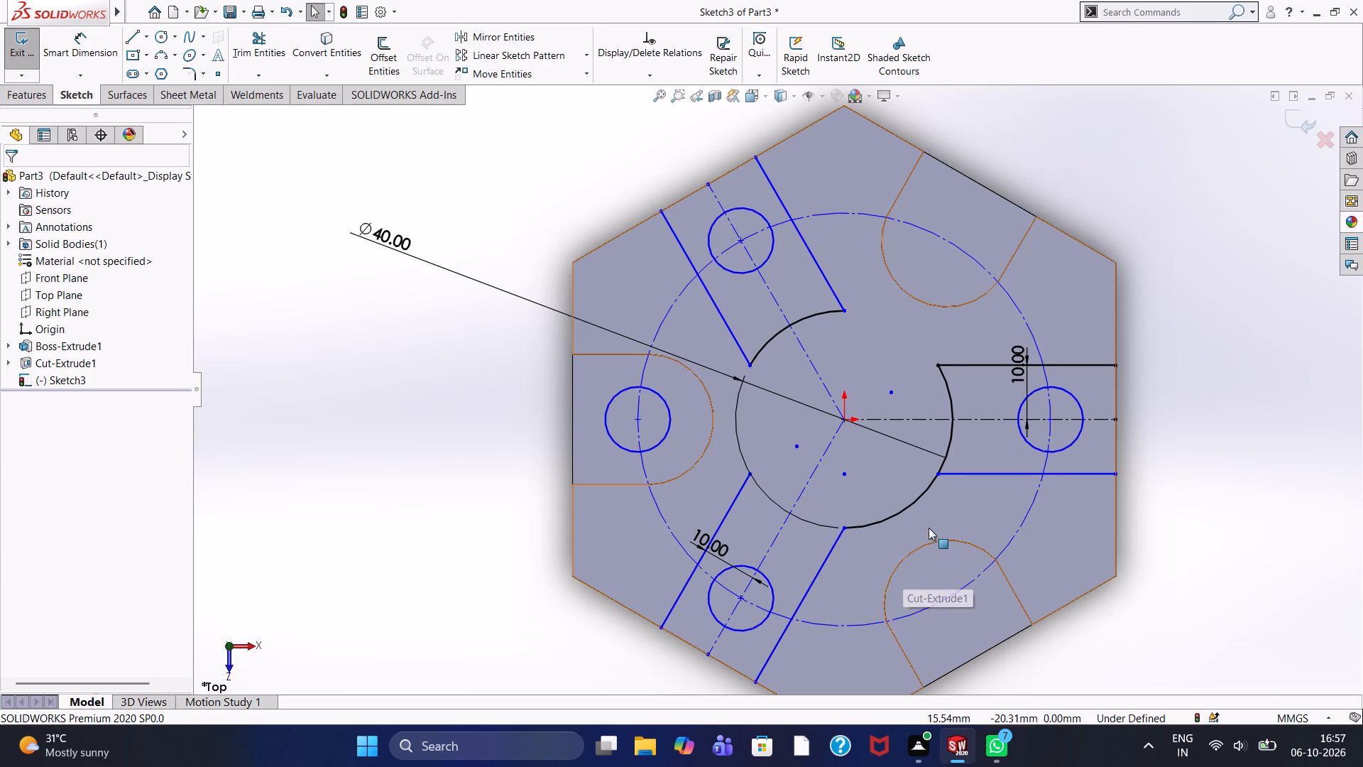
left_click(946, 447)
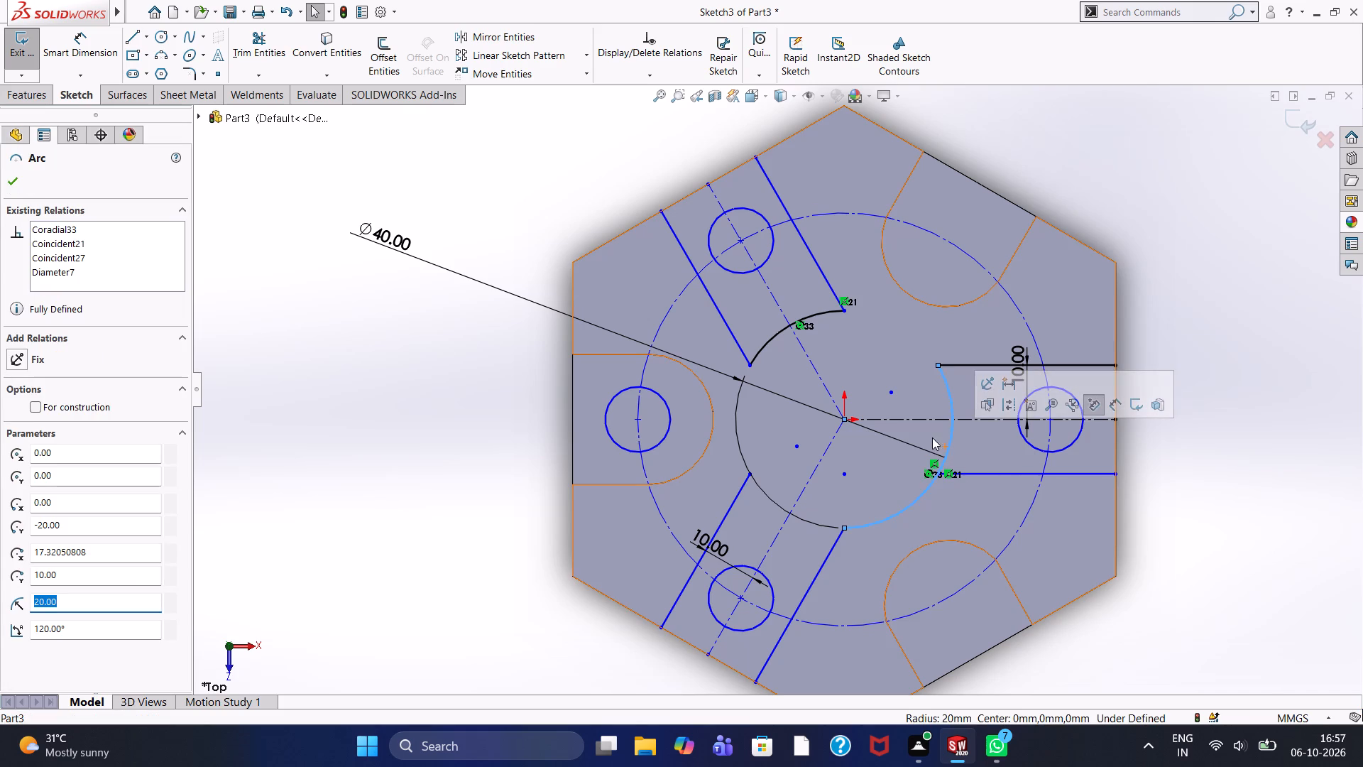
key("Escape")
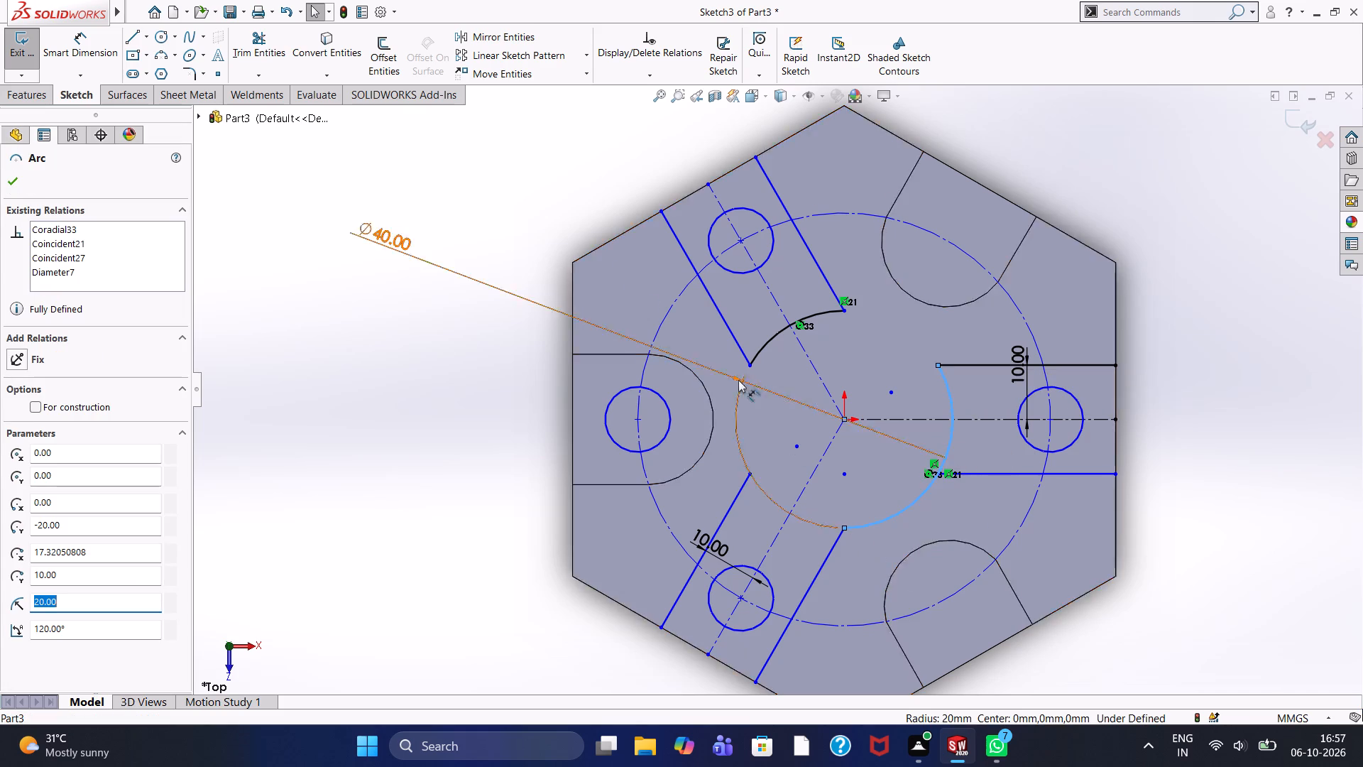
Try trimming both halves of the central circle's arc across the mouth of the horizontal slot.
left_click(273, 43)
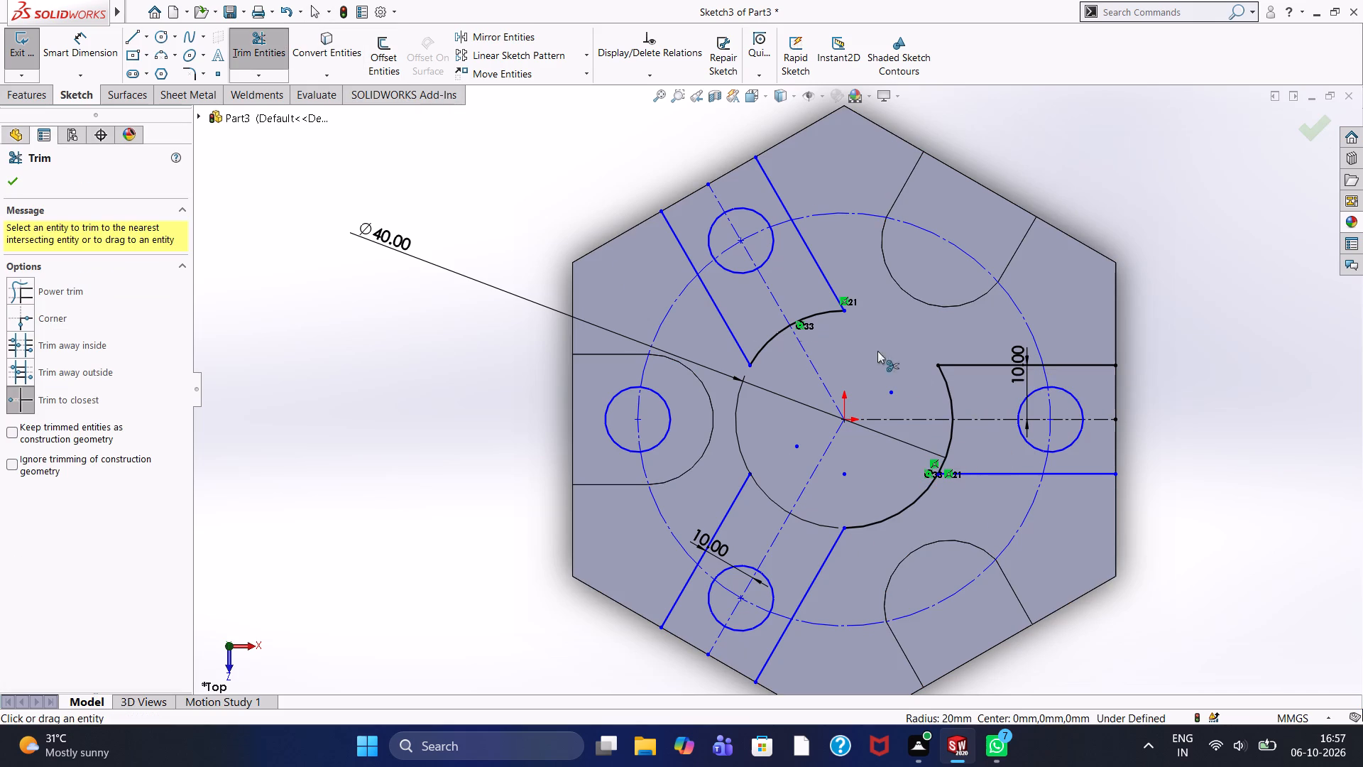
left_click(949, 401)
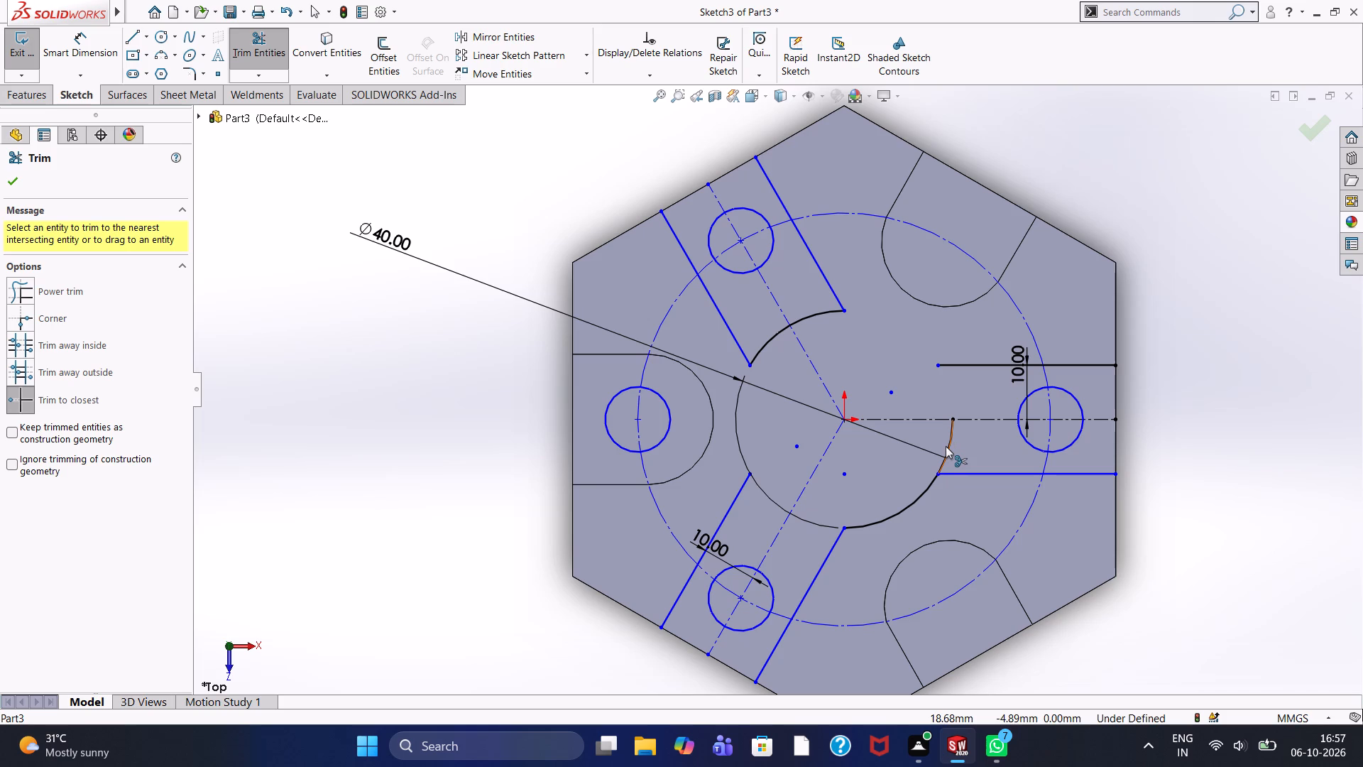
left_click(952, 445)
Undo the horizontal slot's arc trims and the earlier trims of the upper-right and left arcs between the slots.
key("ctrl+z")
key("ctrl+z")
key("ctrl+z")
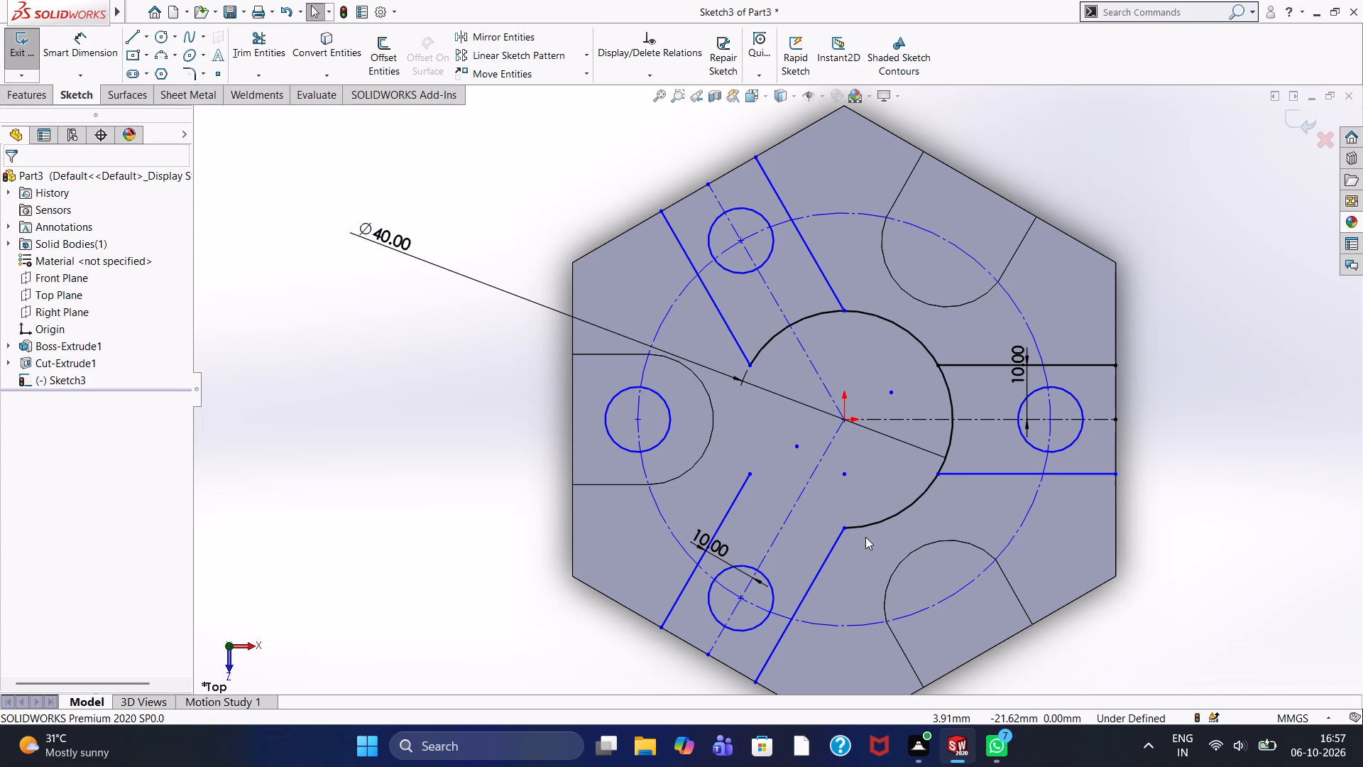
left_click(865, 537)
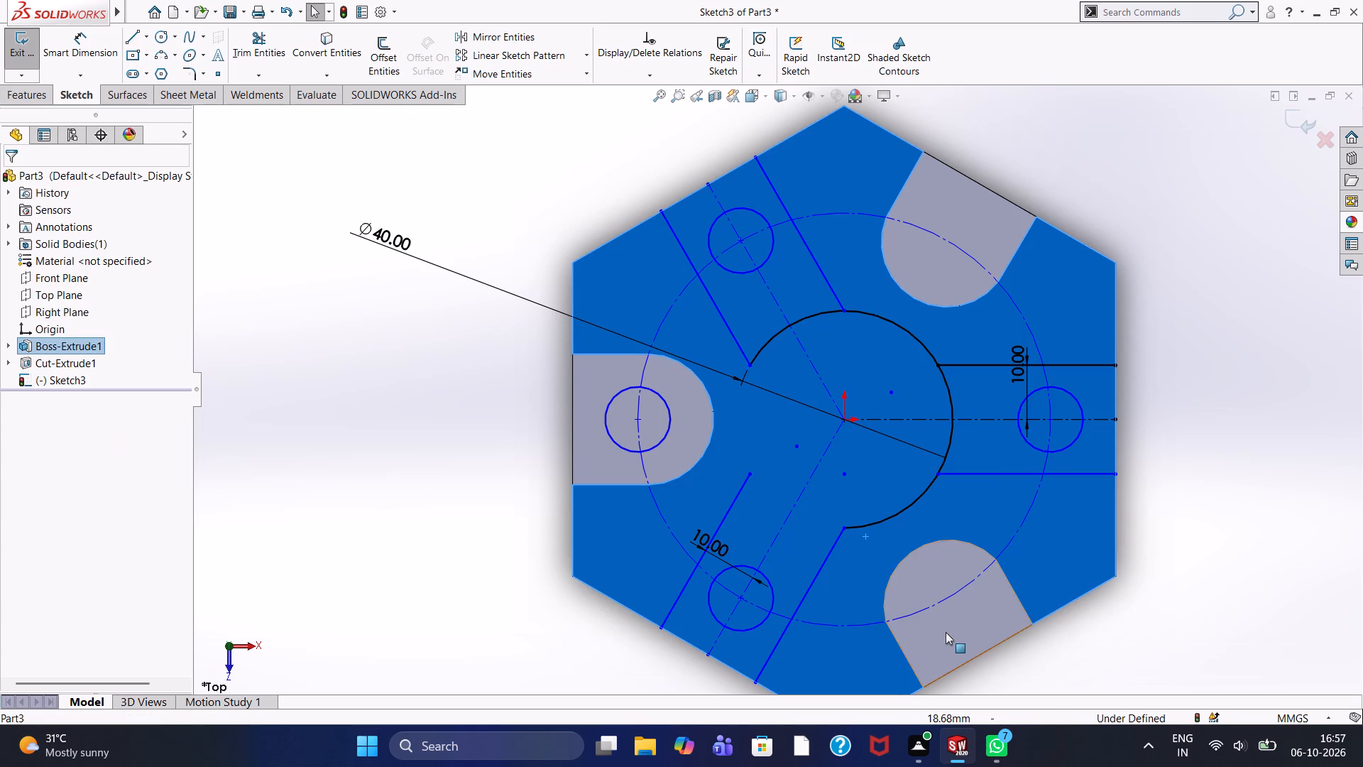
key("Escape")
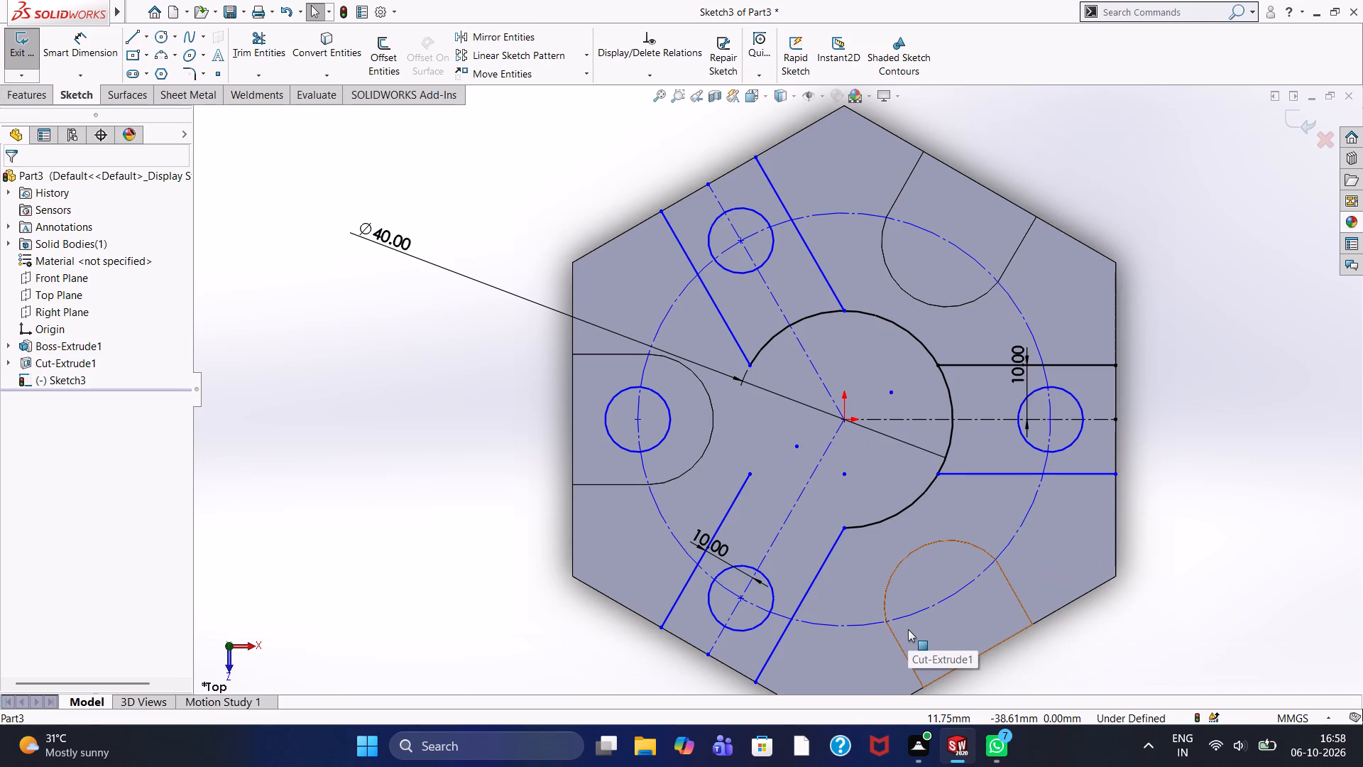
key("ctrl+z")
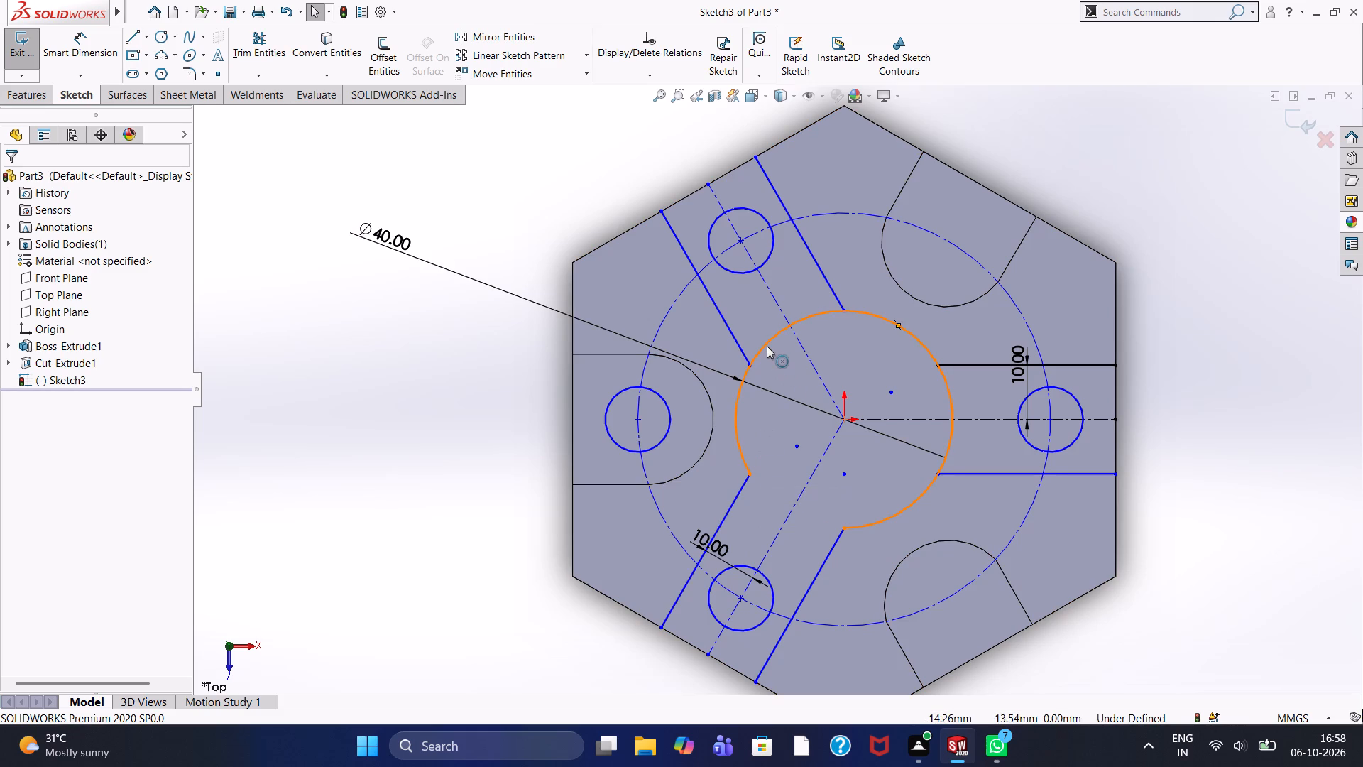
Trim the central circle's arcs across the mouths of the upper-left slot and the horizontal slot.
left_click(247, 47)
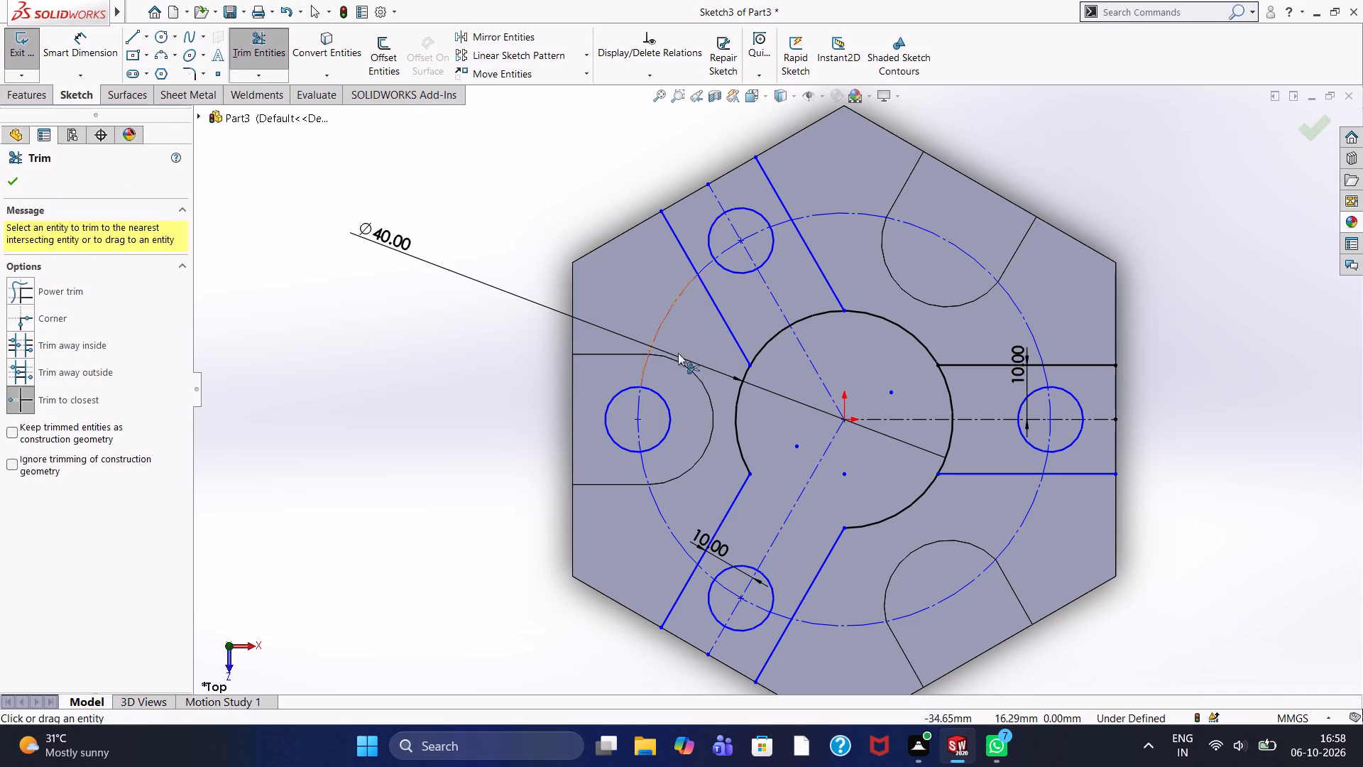
left_click(764, 349)
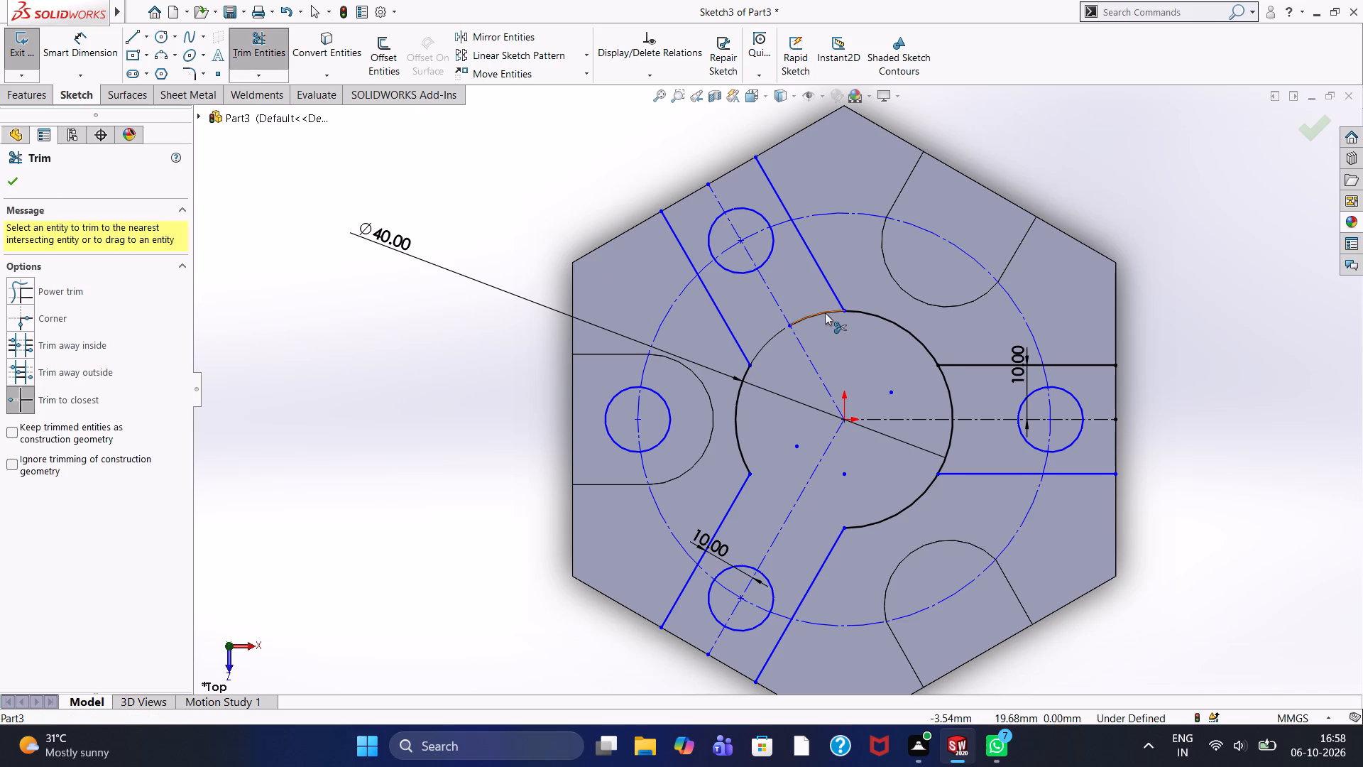
left_click(825, 312)
left_click(948, 392)
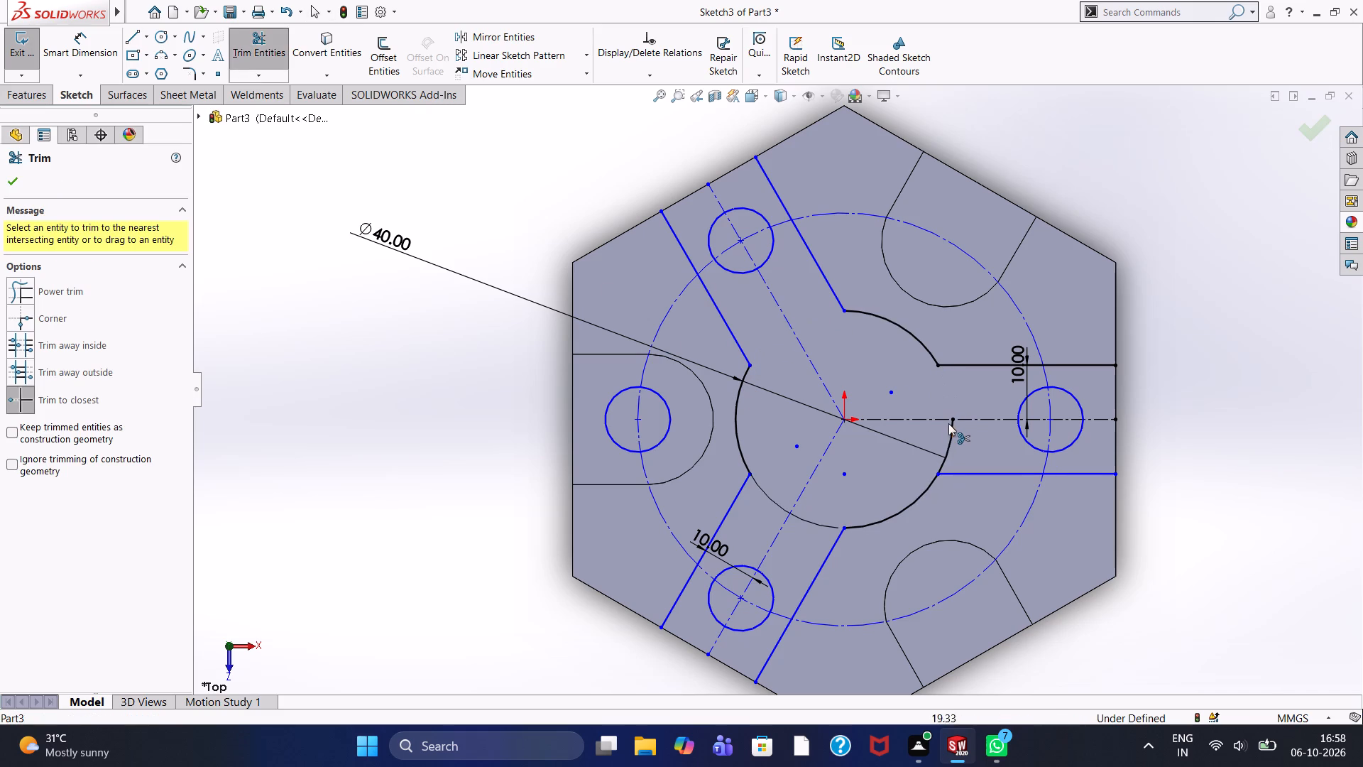
left_click(948, 443)
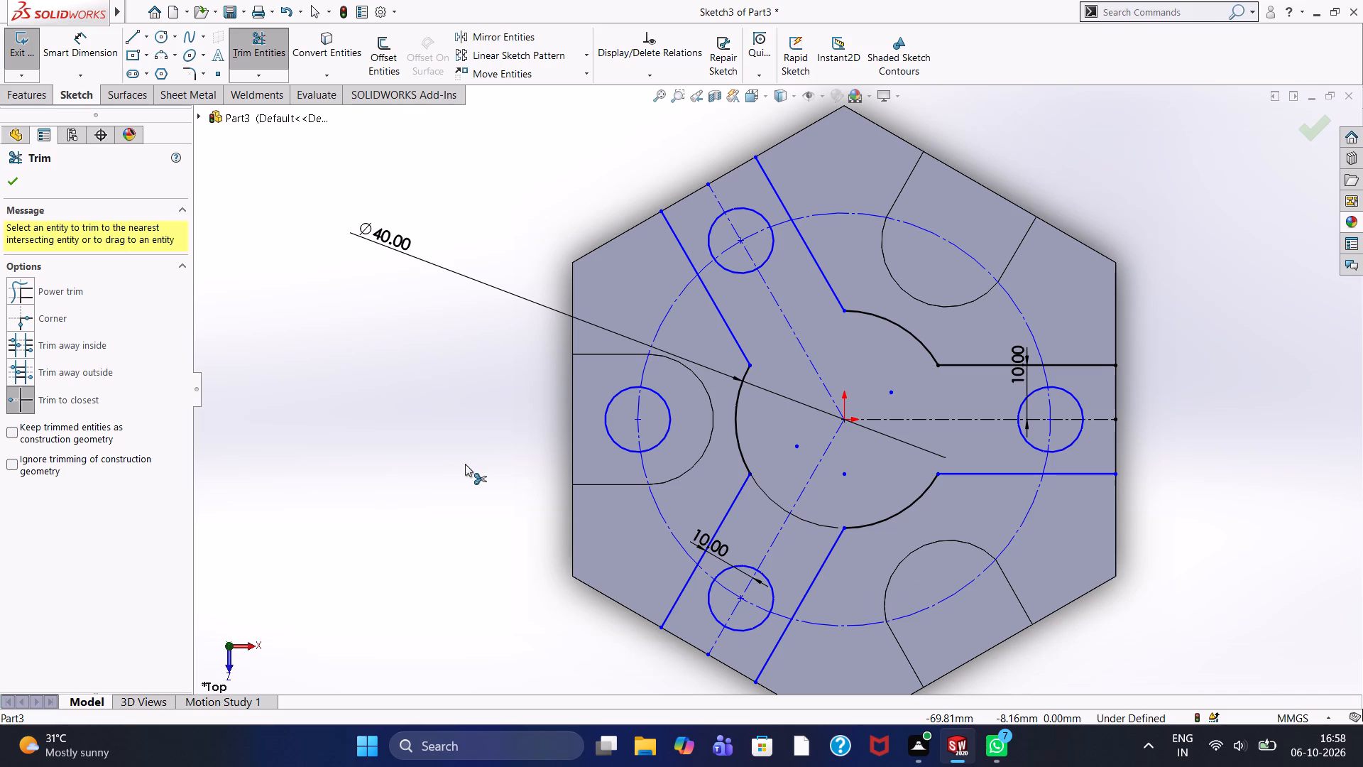
left_click(7, 179)
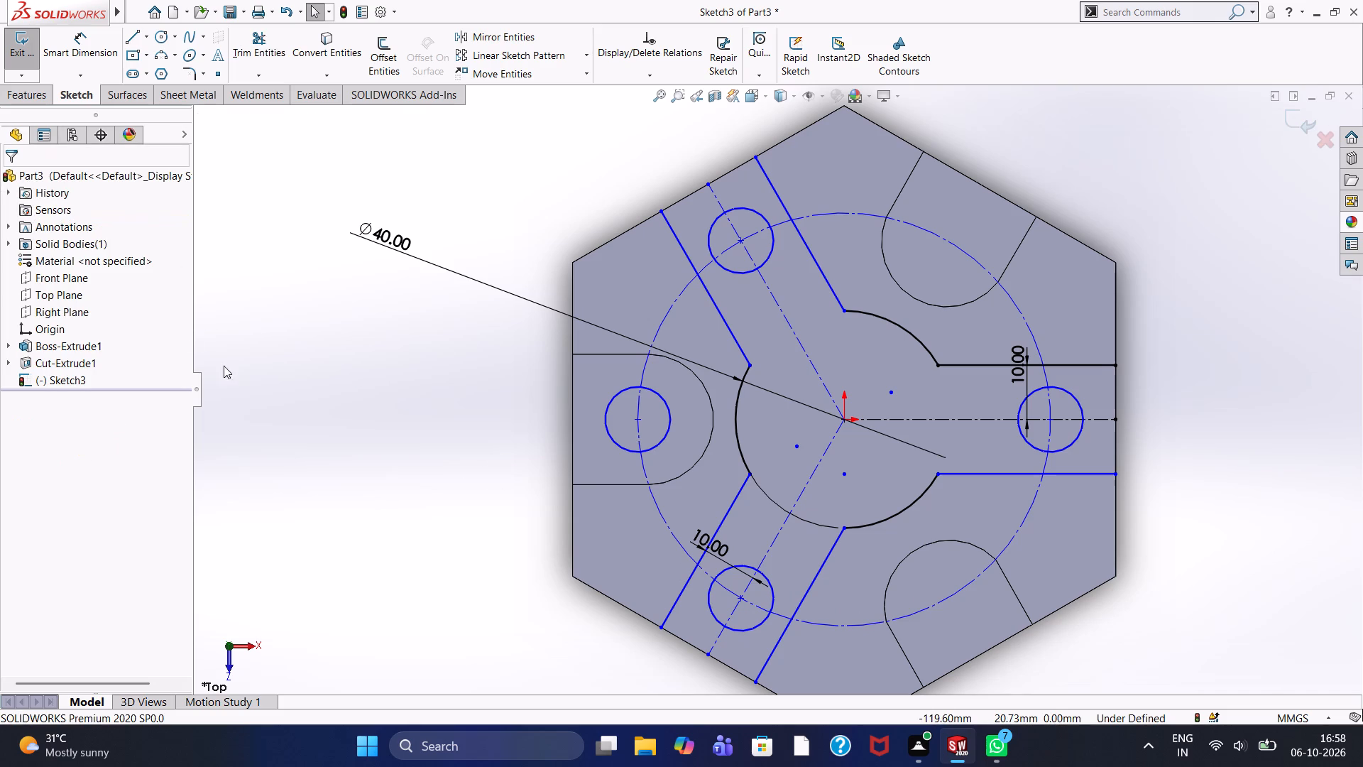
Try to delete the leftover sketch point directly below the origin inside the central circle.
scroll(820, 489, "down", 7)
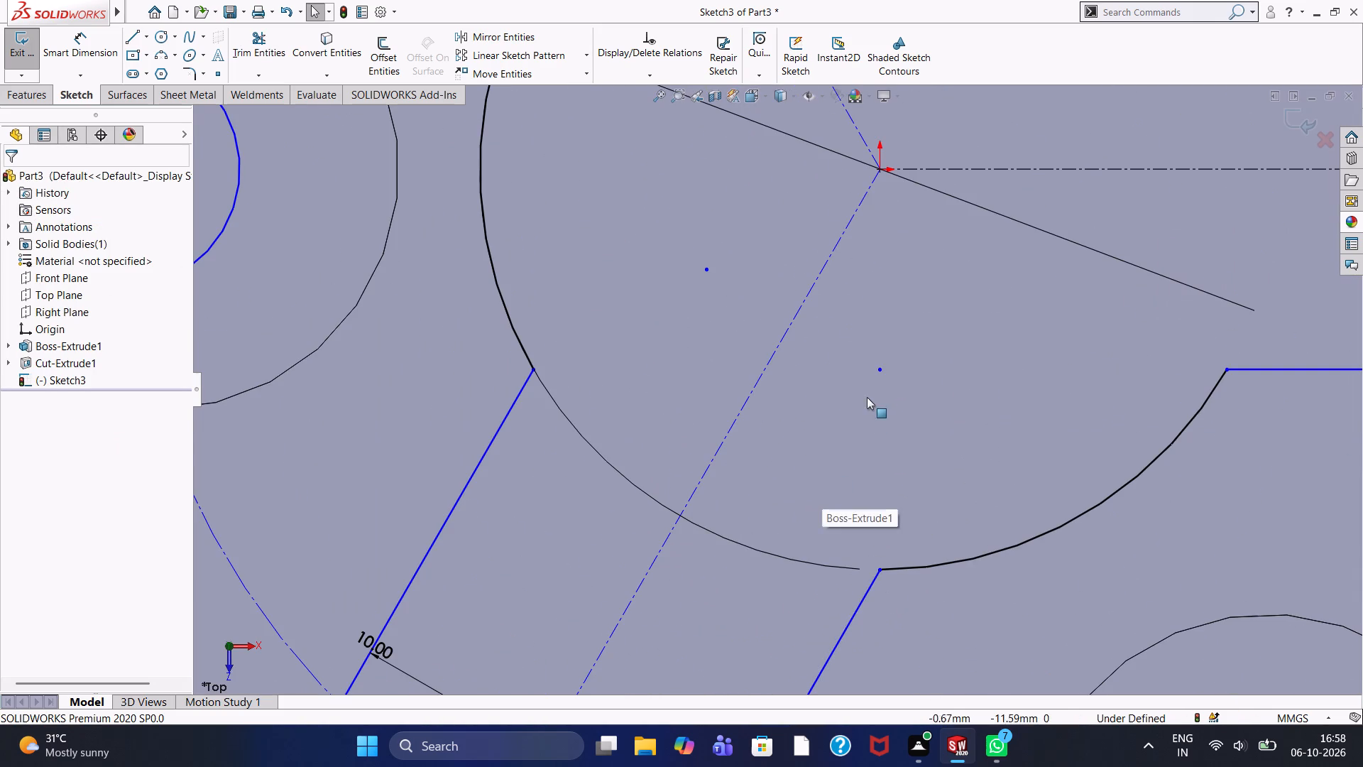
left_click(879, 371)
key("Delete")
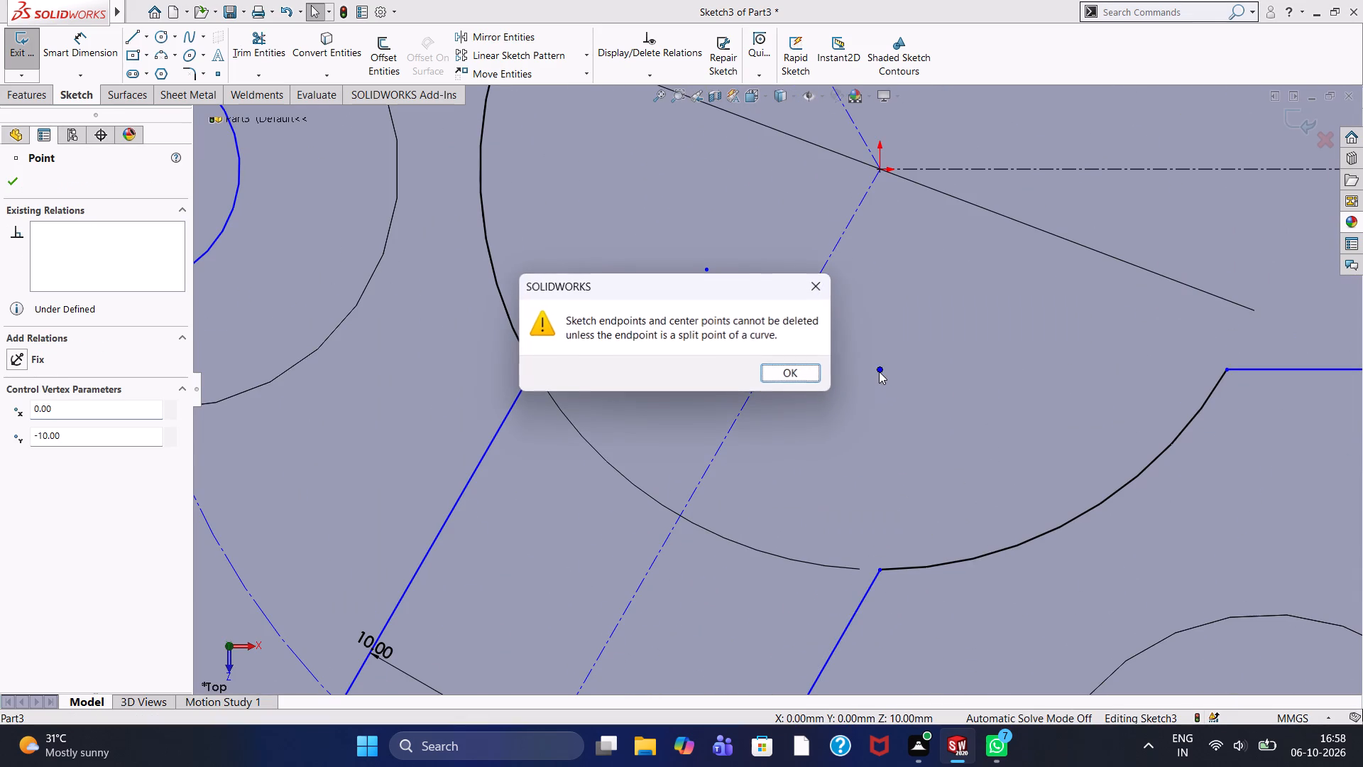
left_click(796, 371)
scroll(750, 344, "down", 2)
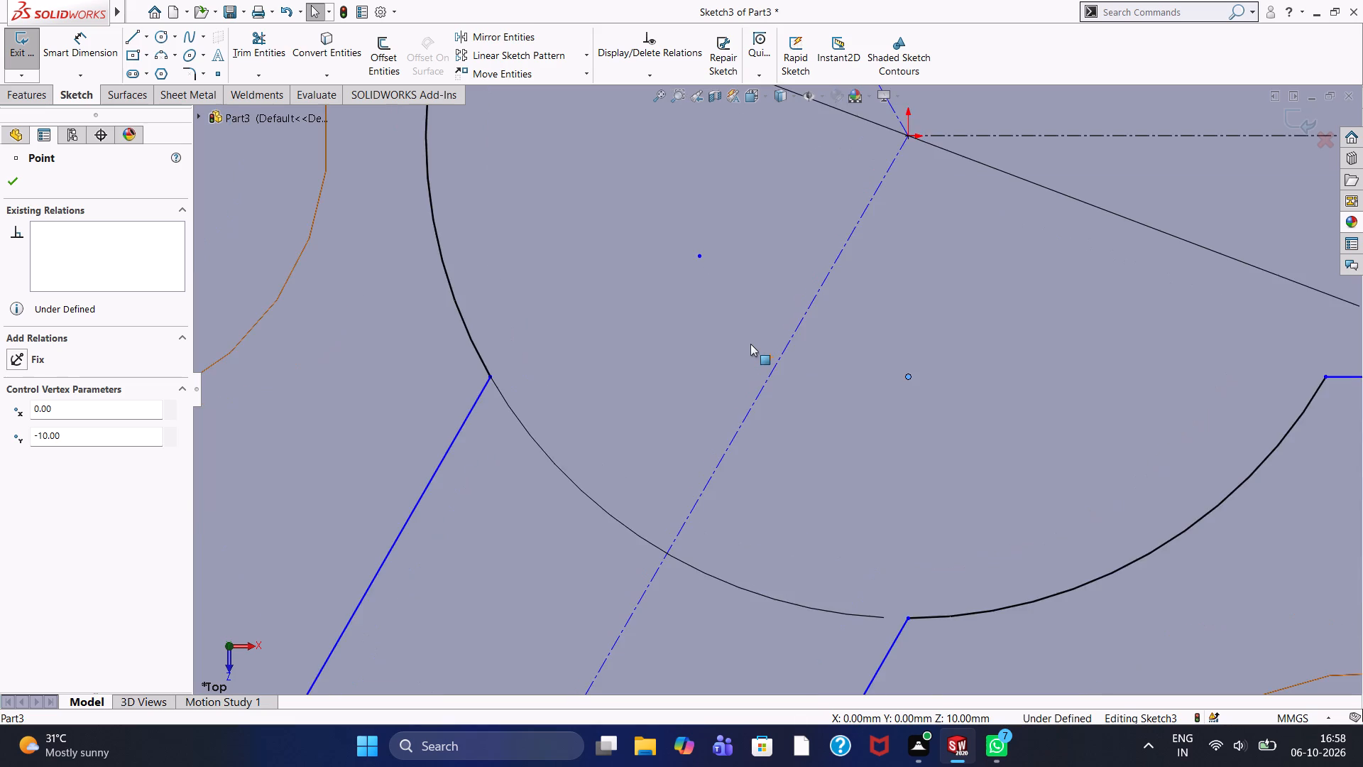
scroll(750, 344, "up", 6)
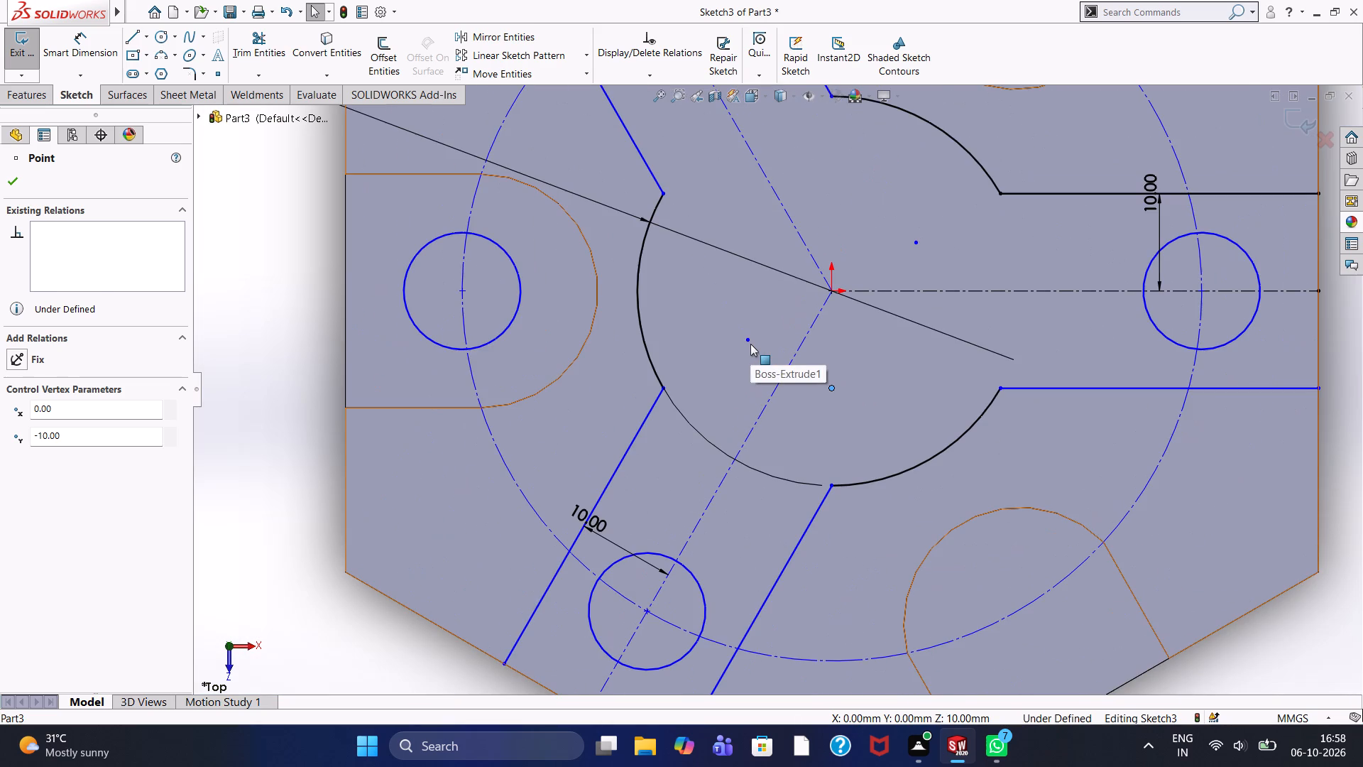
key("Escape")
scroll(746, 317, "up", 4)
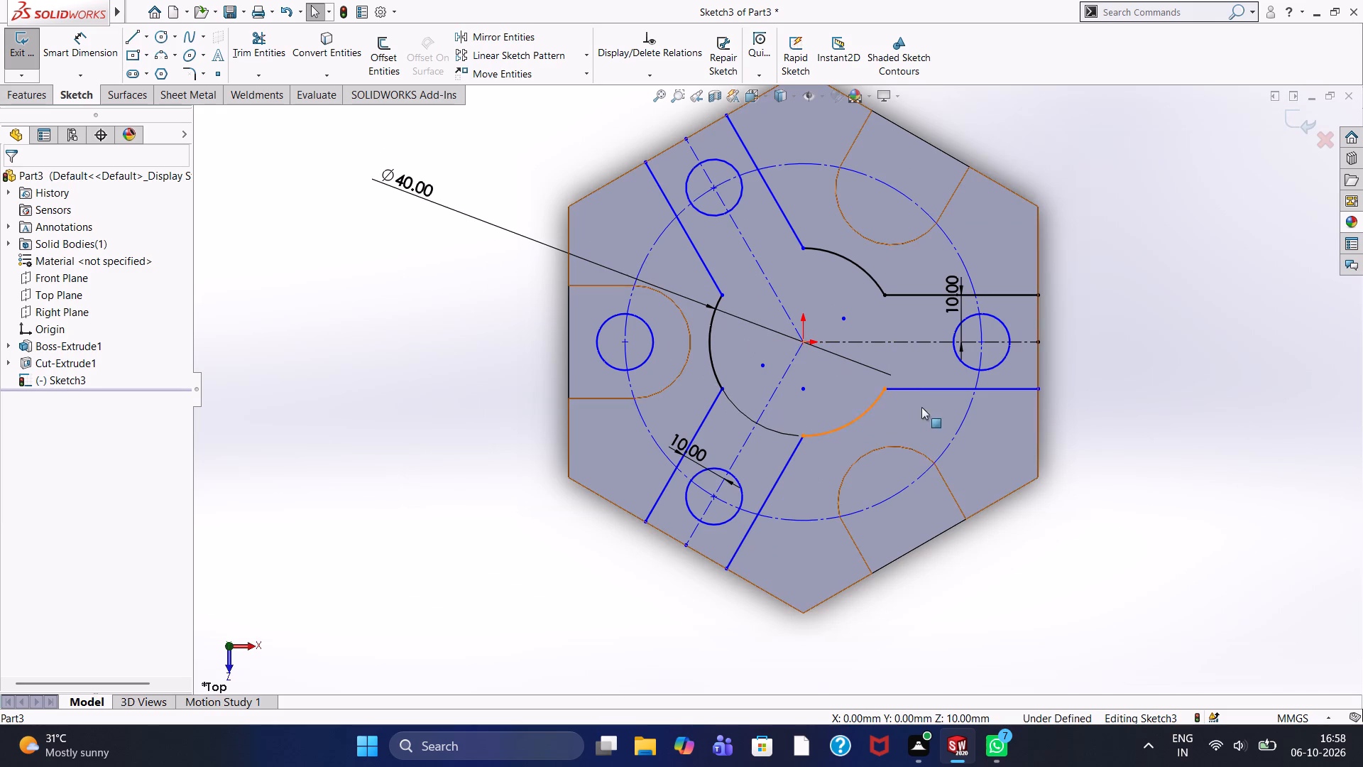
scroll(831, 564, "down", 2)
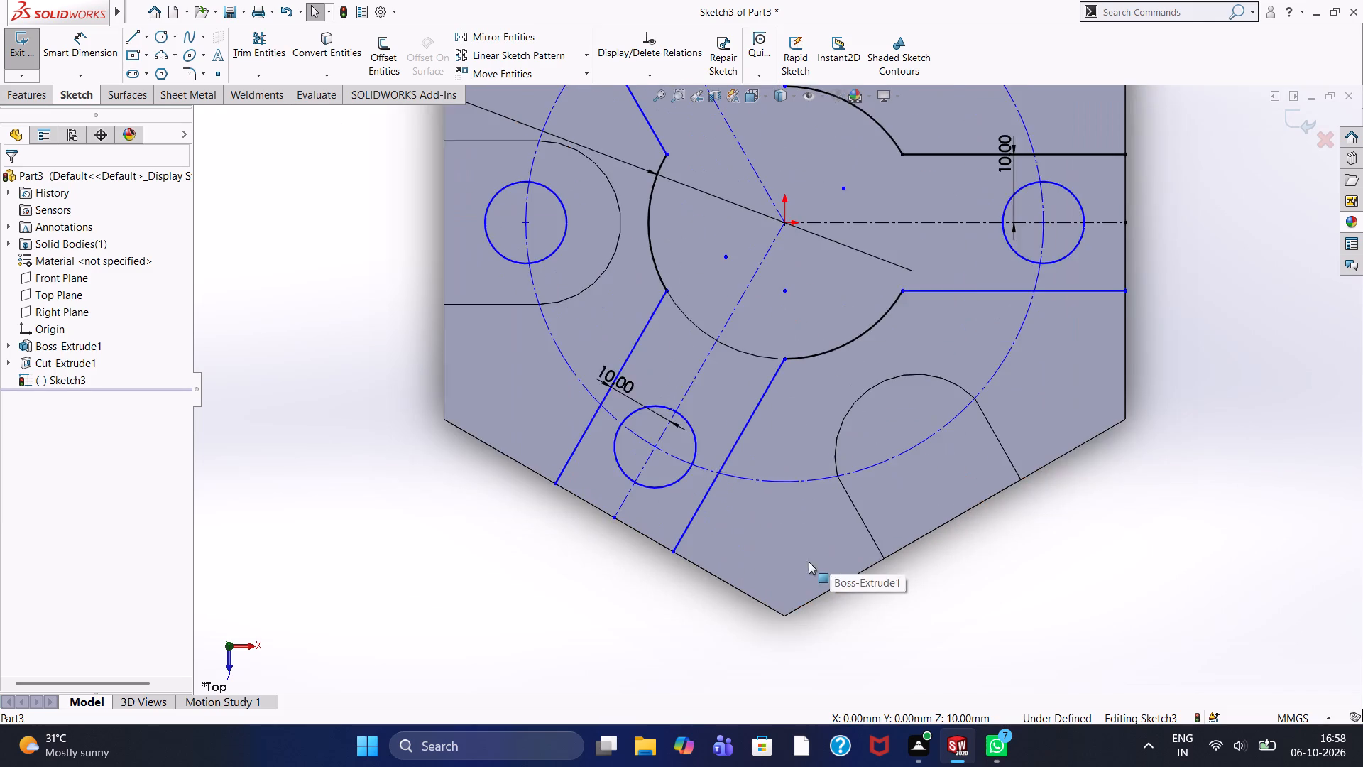
Sketch a 25 mm horizontal line from the hexagon's bottom vertex, continued by a vertical line up to the horizontal slot's upper edge.
scroll(809, 562, "up", 6)
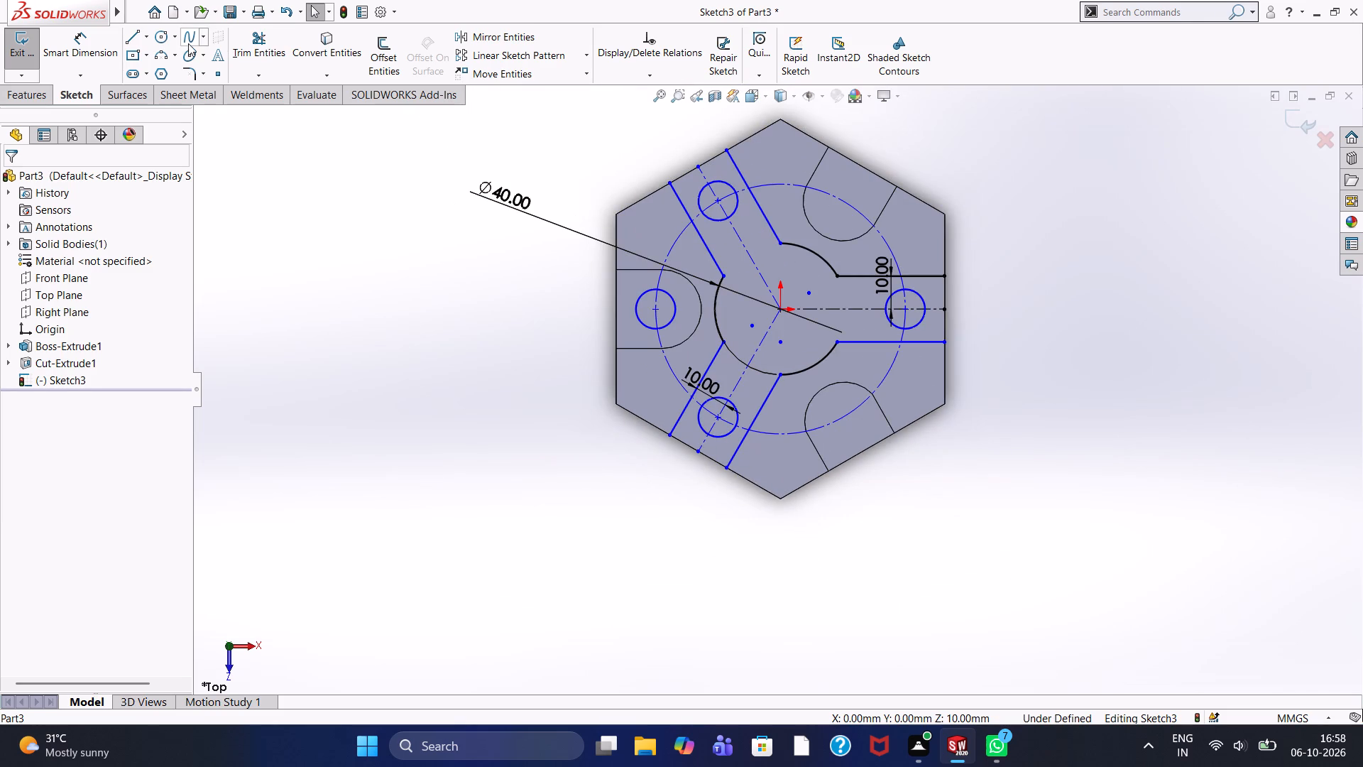
left_click(136, 38)
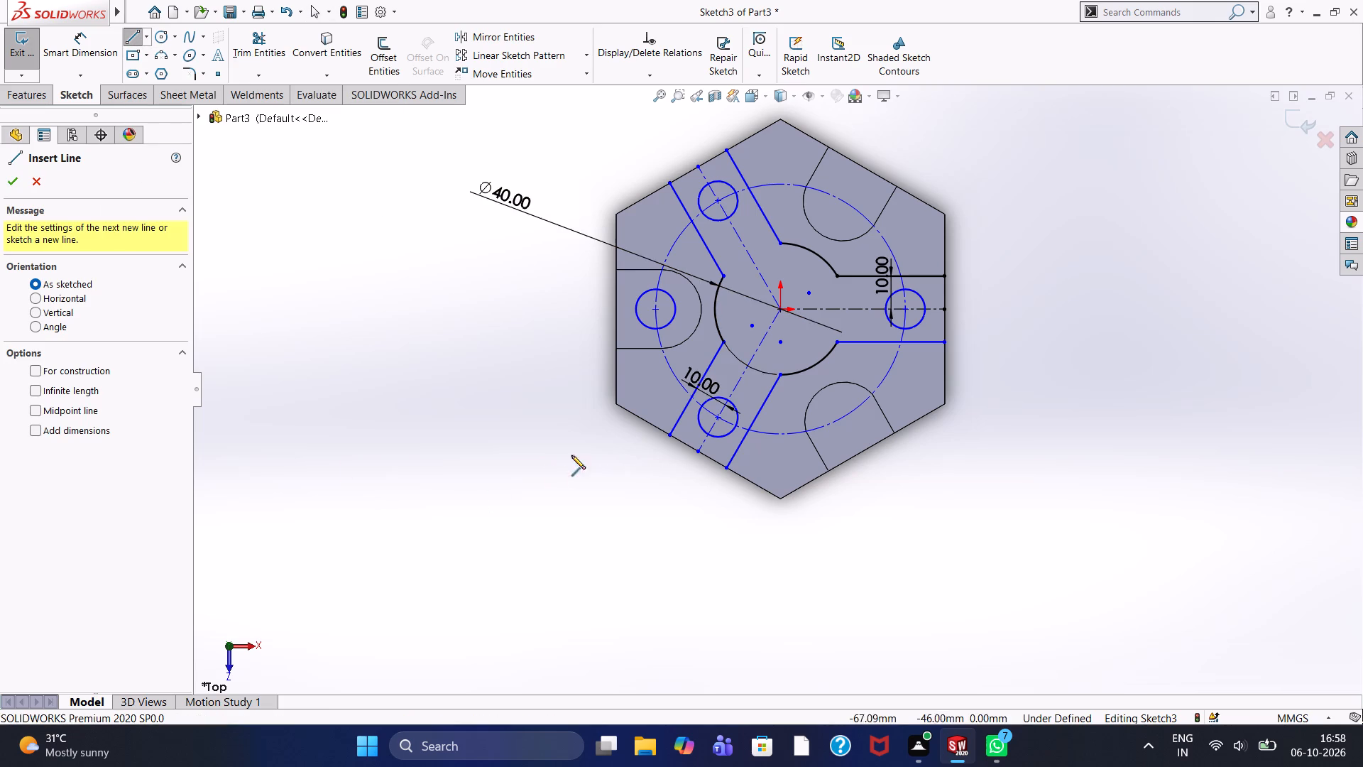
left_click(780, 497)
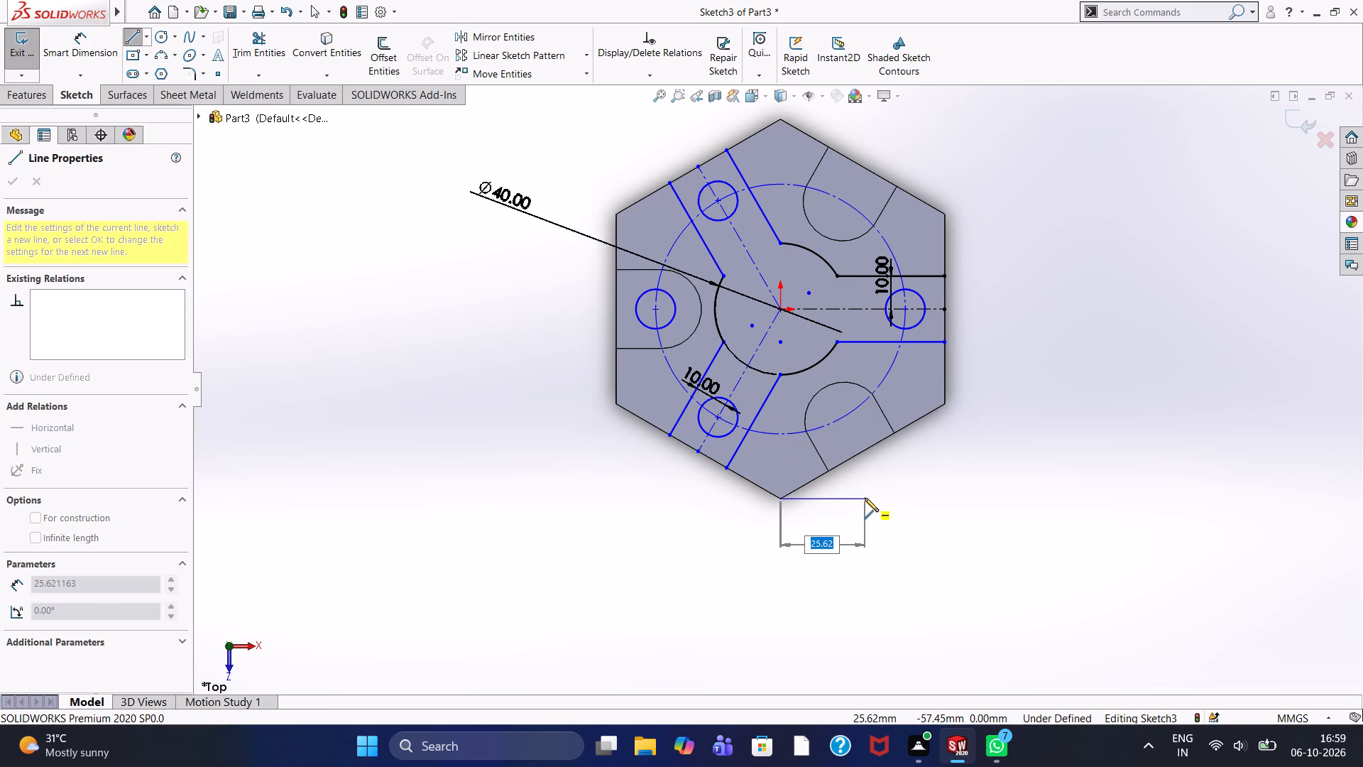
type("25")
key("Return")
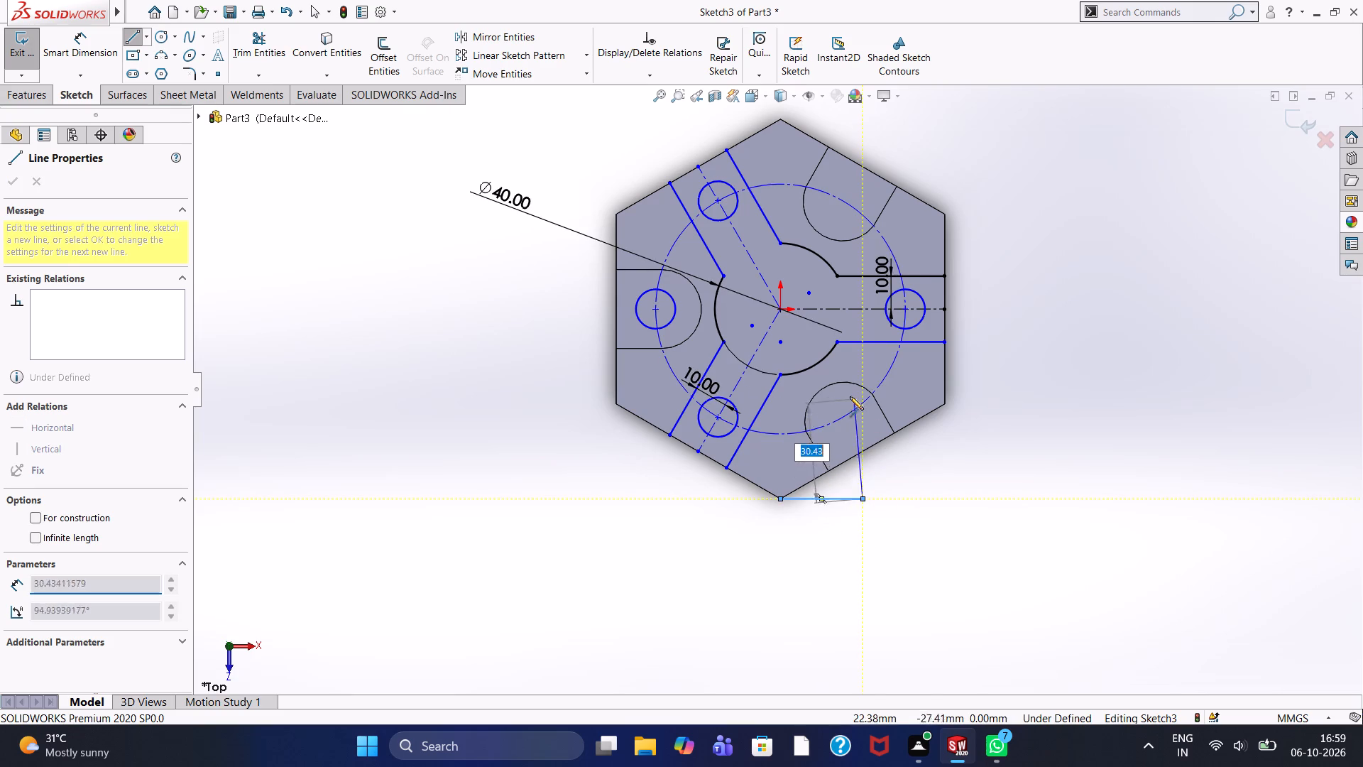
left_click(860, 273)
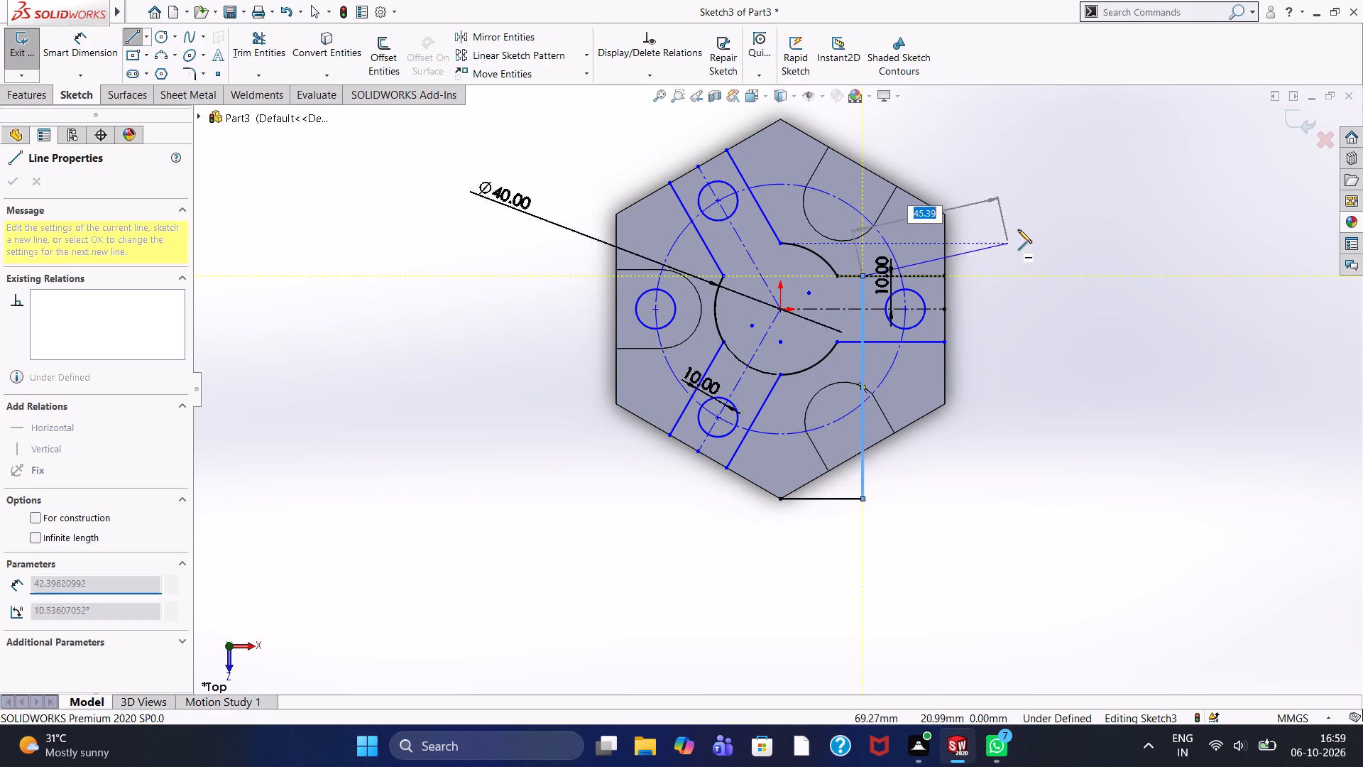
right_click(1035, 205)
left_click(1044, 212)
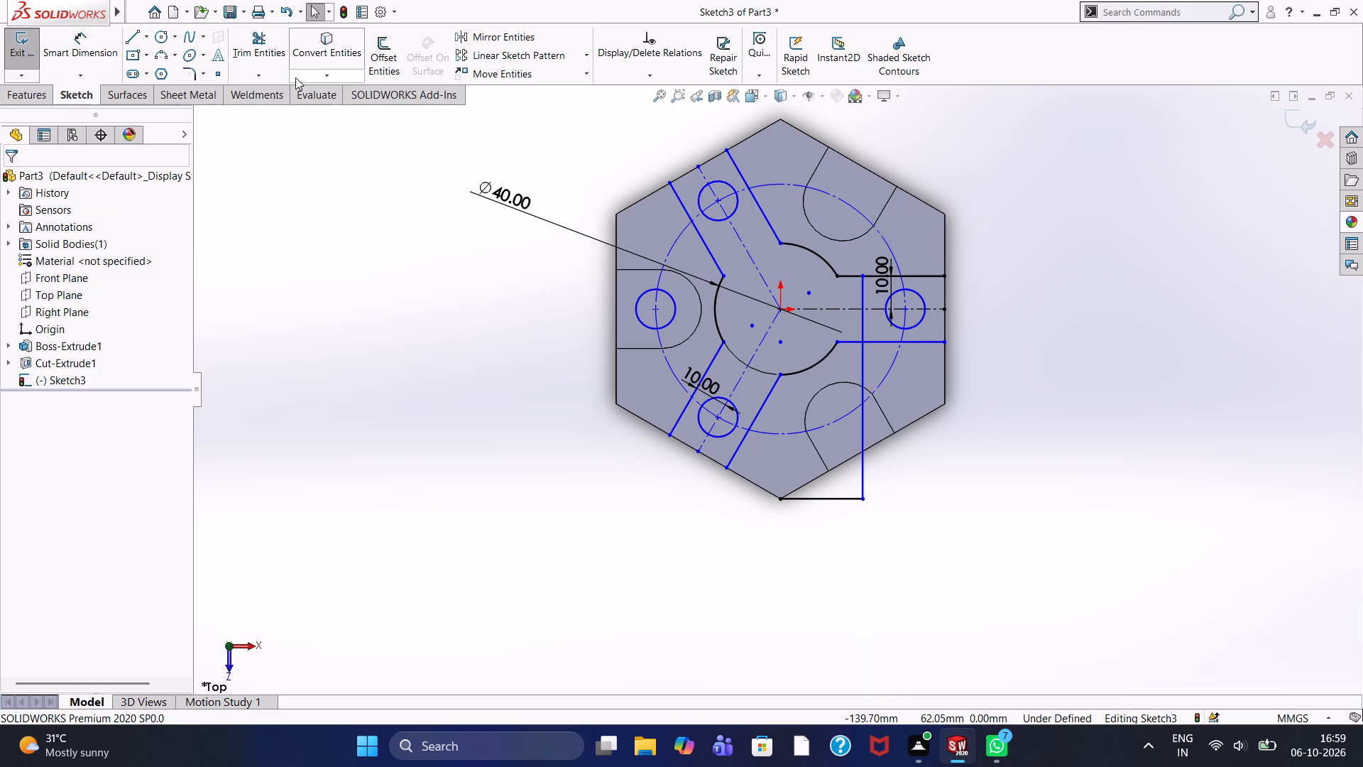
Trim away the vertical line below the horizontal slot and the 25 mm line at the hexagon's bottom vertex.
left_click(275, 62)
scroll(870, 374, "down", 1)
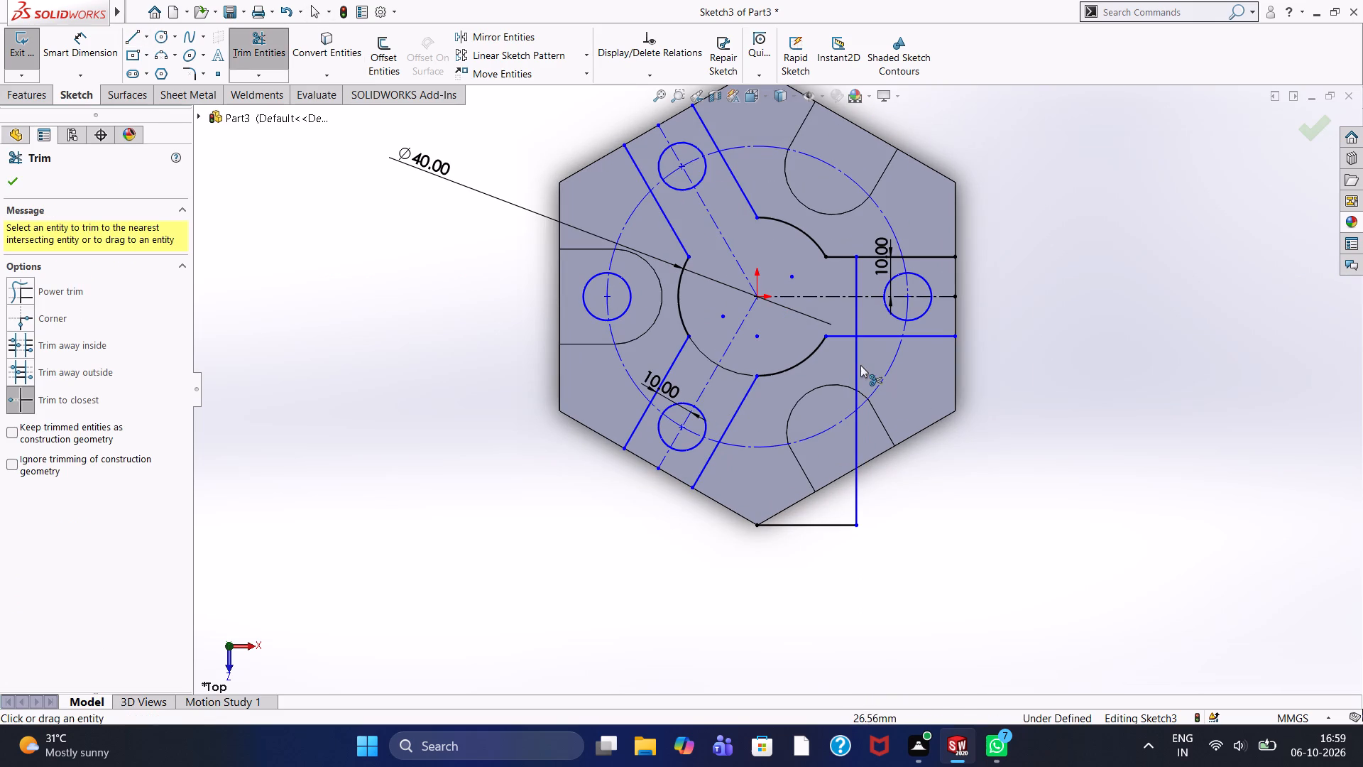
left_click(860, 359)
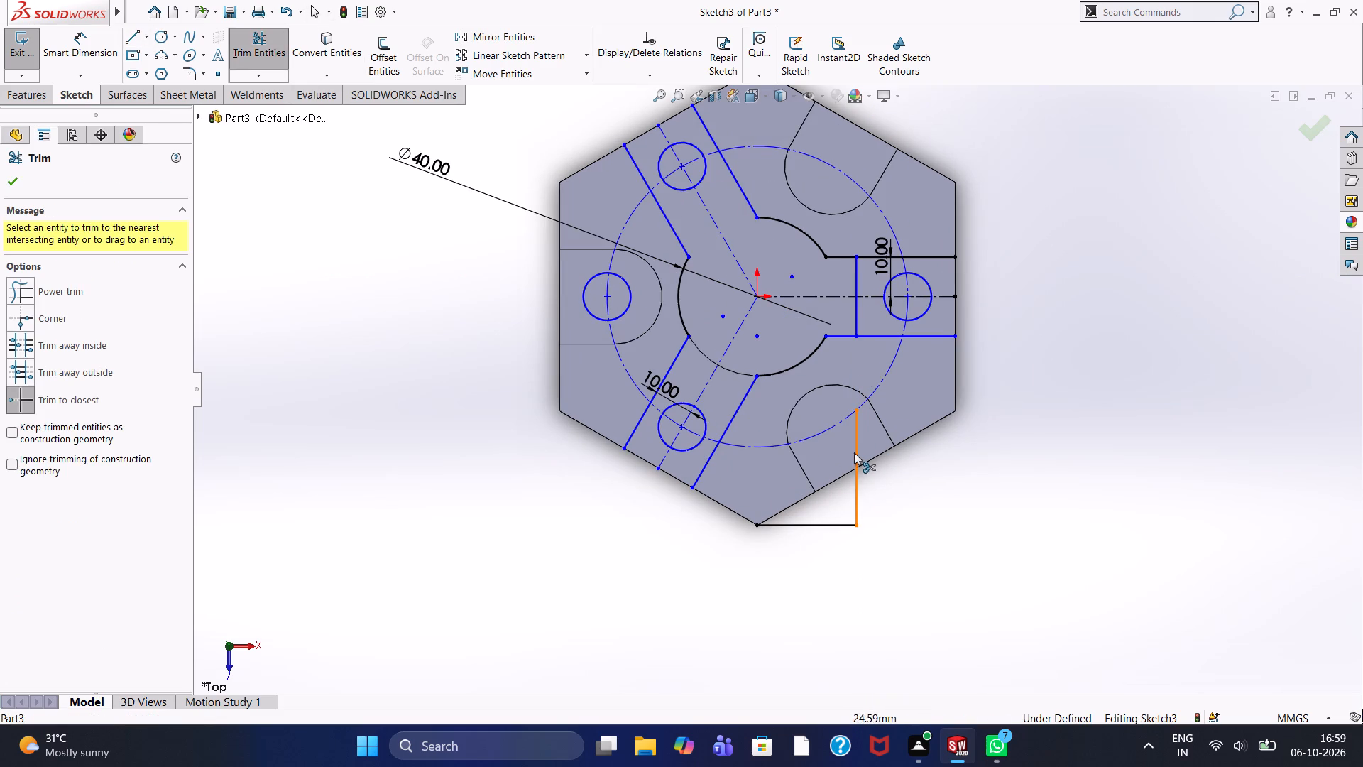
left_click(854, 452)
left_click(828, 526)
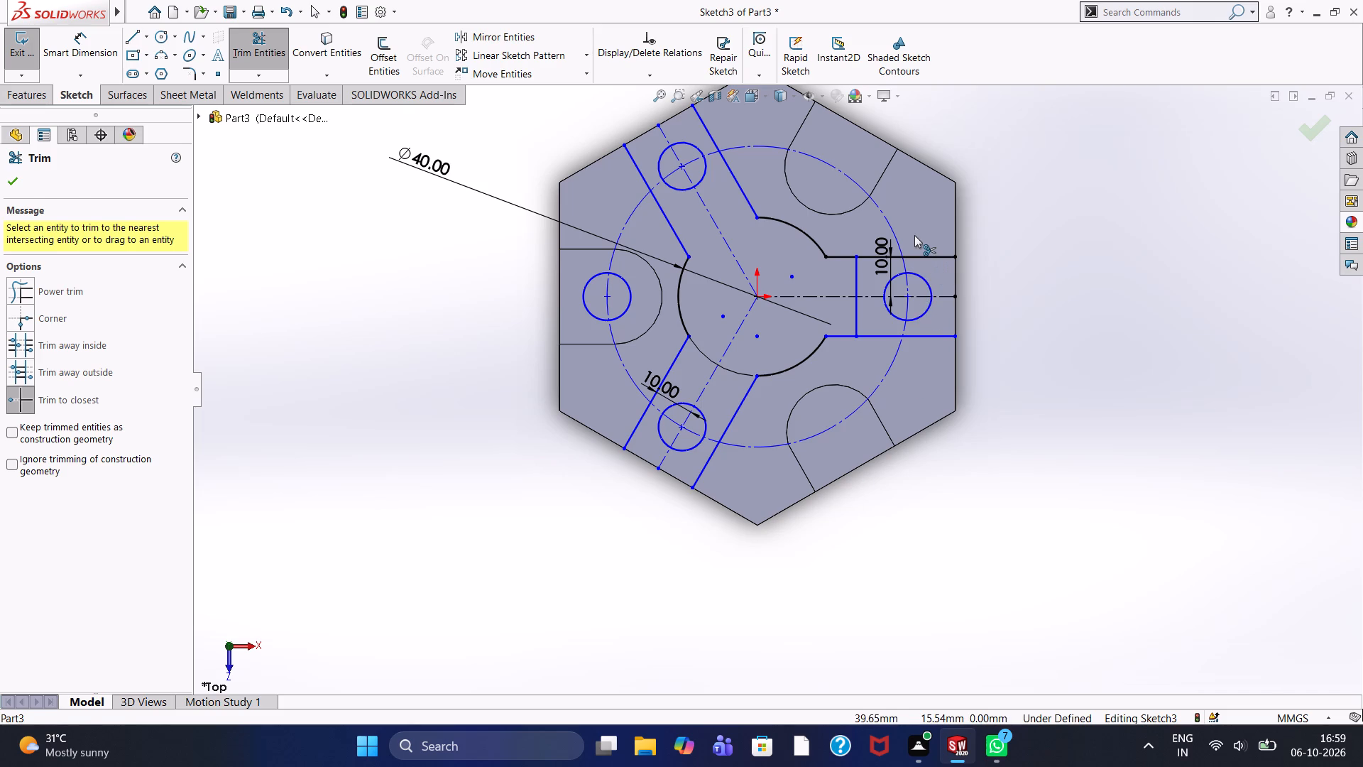
key("Escape")
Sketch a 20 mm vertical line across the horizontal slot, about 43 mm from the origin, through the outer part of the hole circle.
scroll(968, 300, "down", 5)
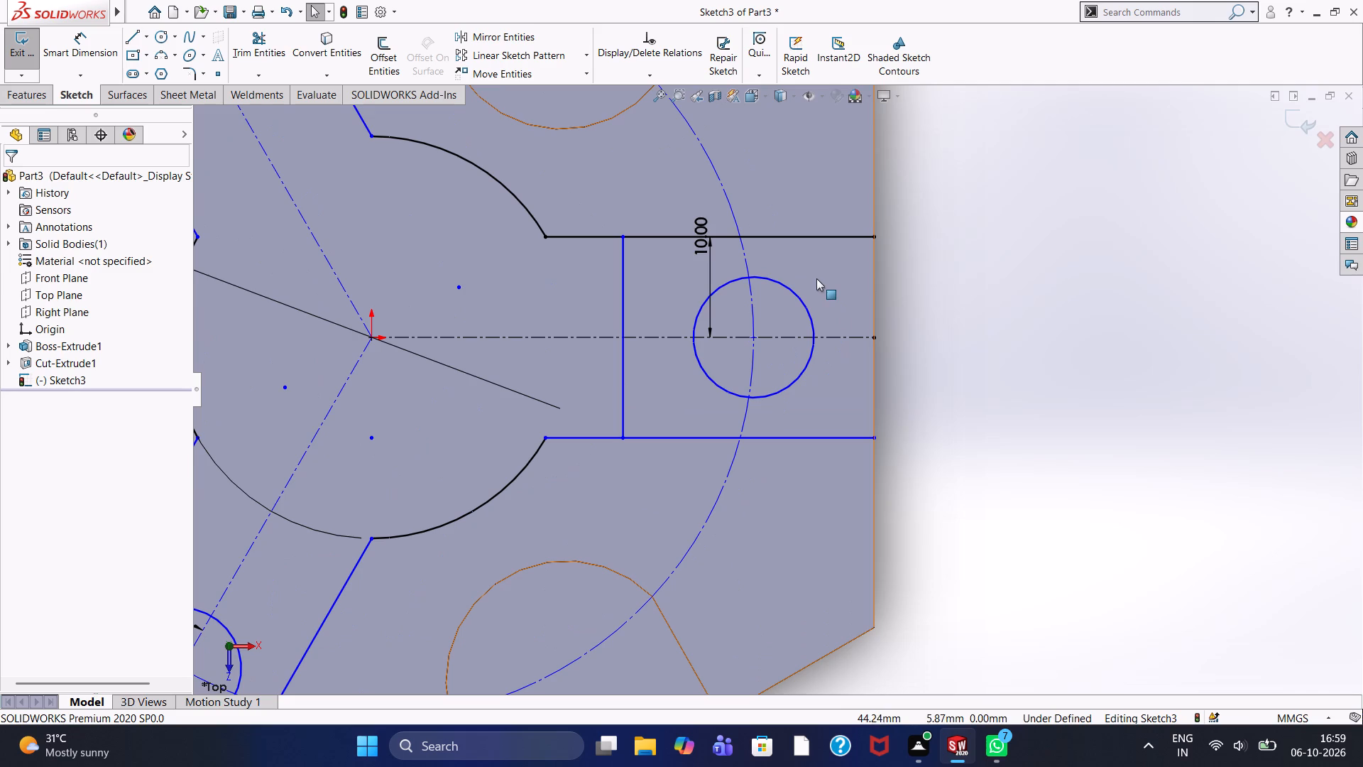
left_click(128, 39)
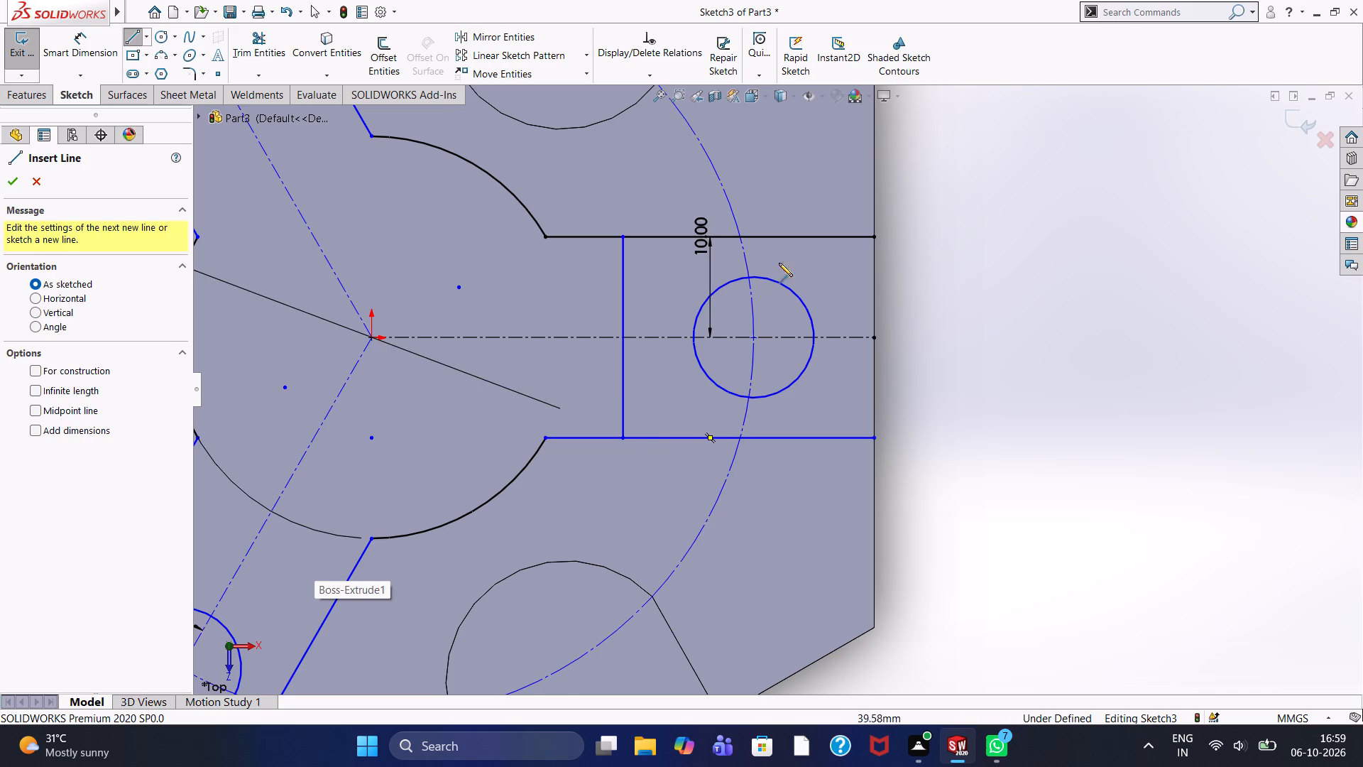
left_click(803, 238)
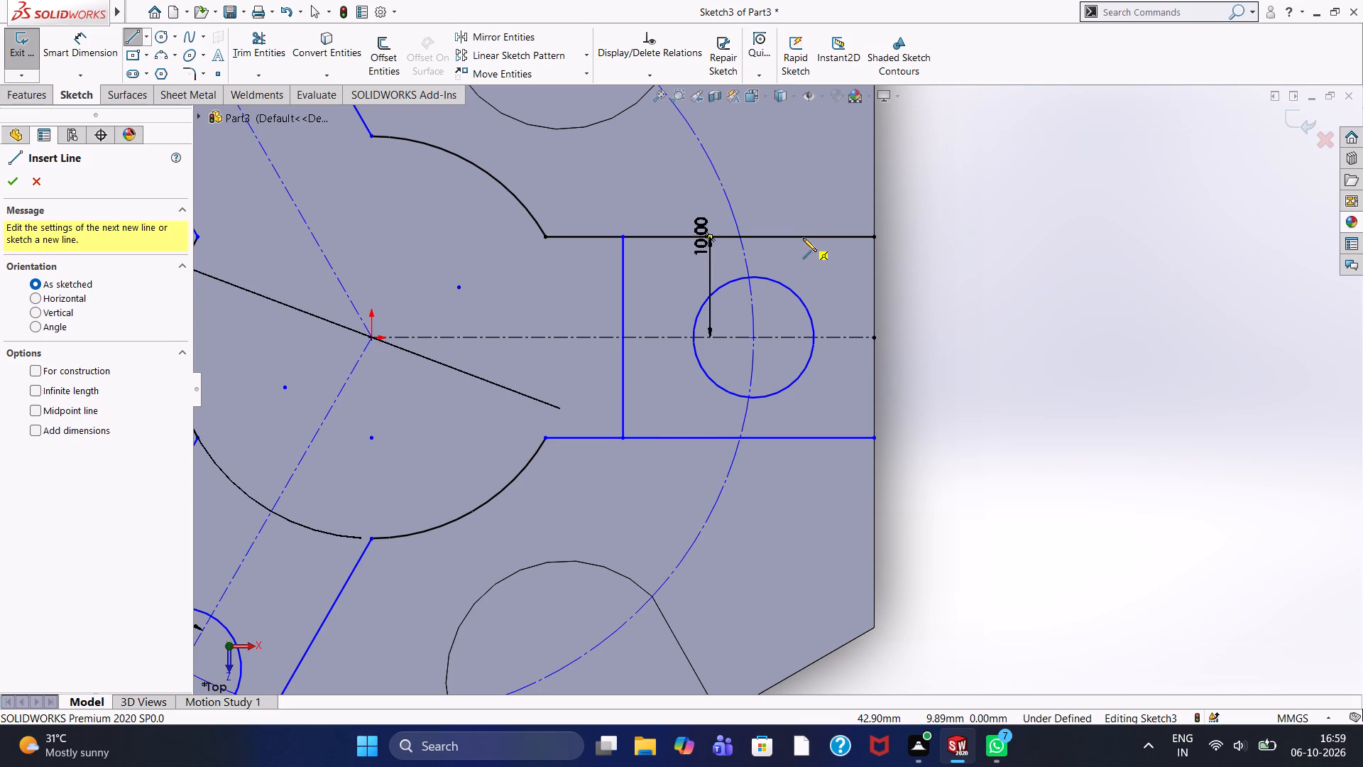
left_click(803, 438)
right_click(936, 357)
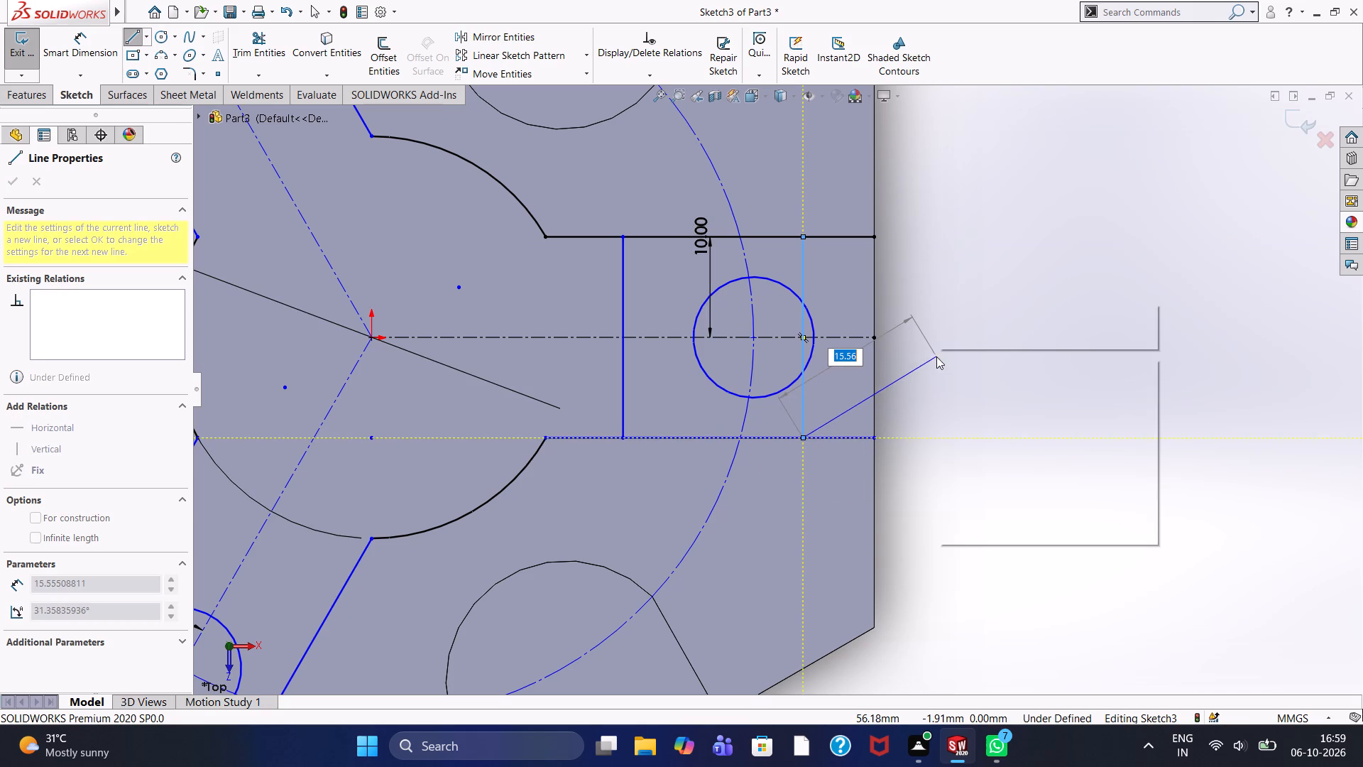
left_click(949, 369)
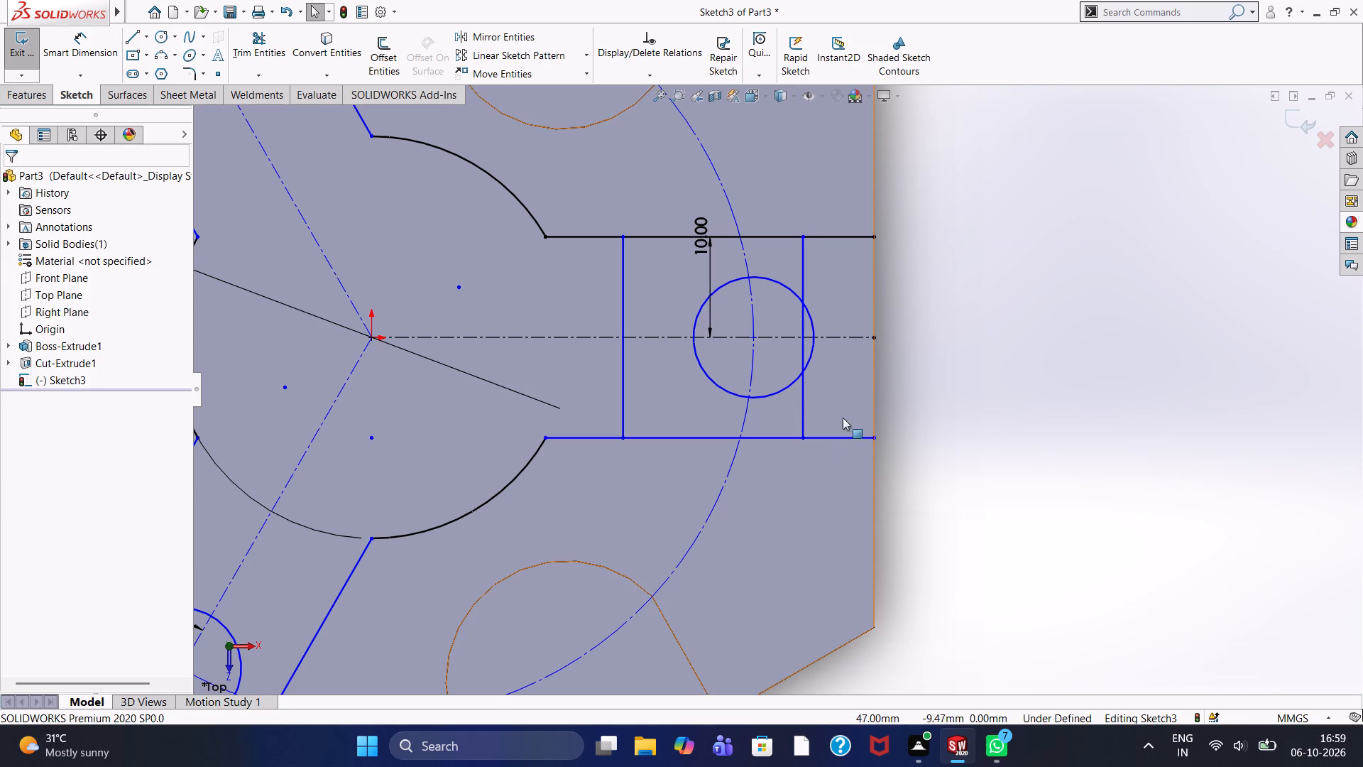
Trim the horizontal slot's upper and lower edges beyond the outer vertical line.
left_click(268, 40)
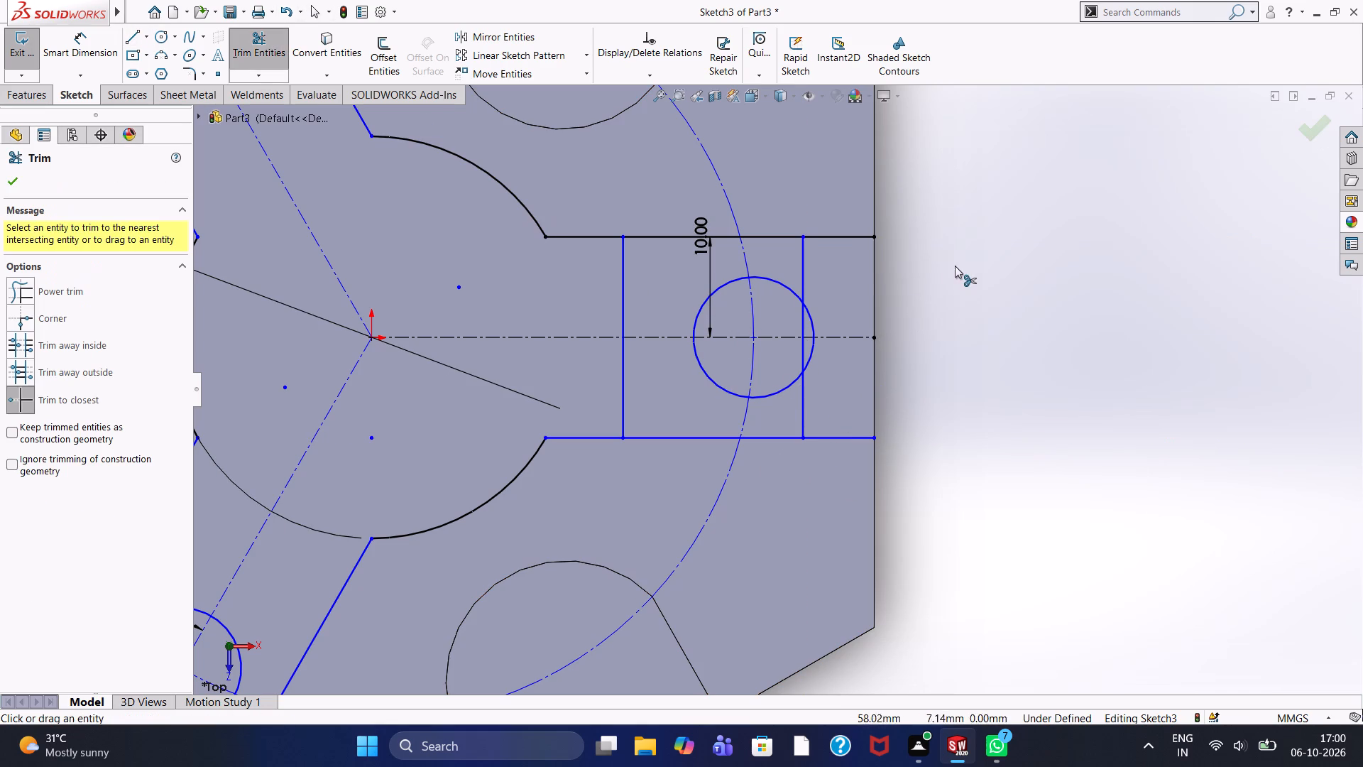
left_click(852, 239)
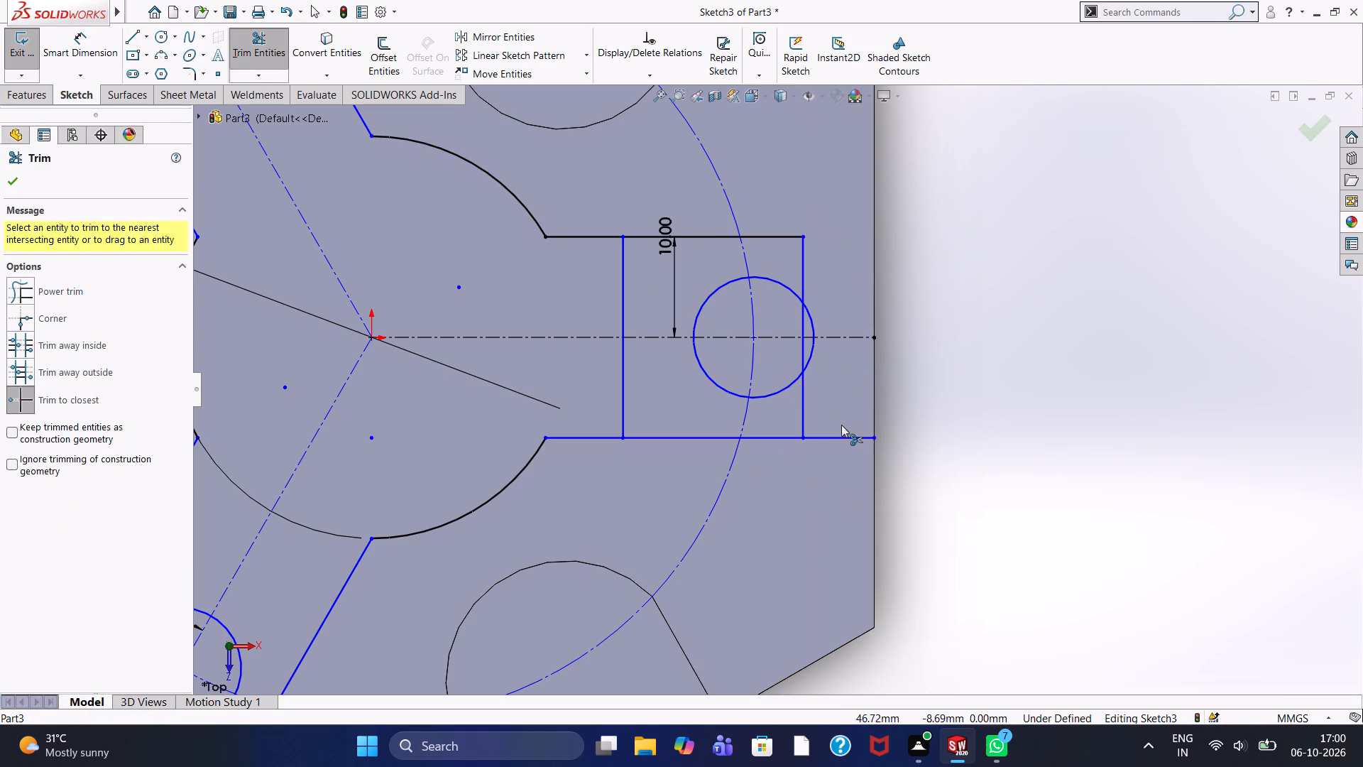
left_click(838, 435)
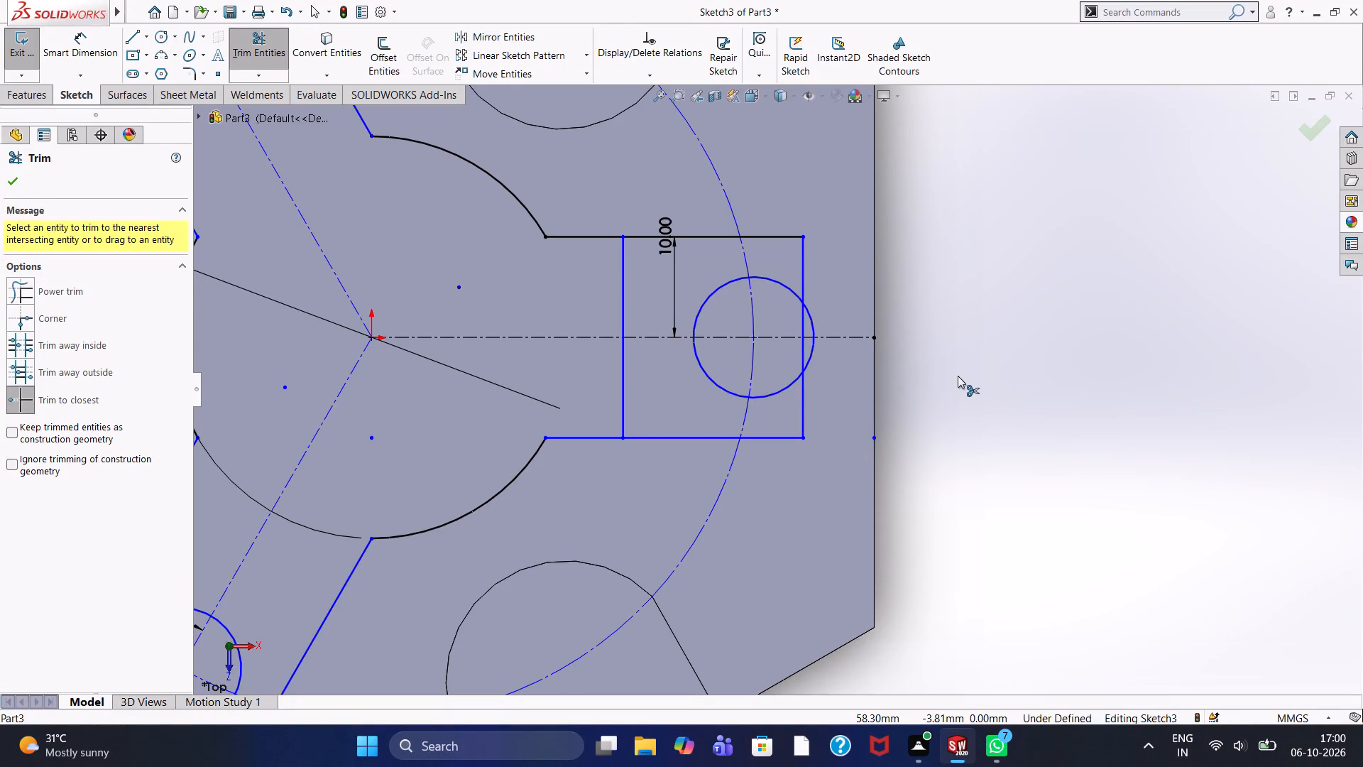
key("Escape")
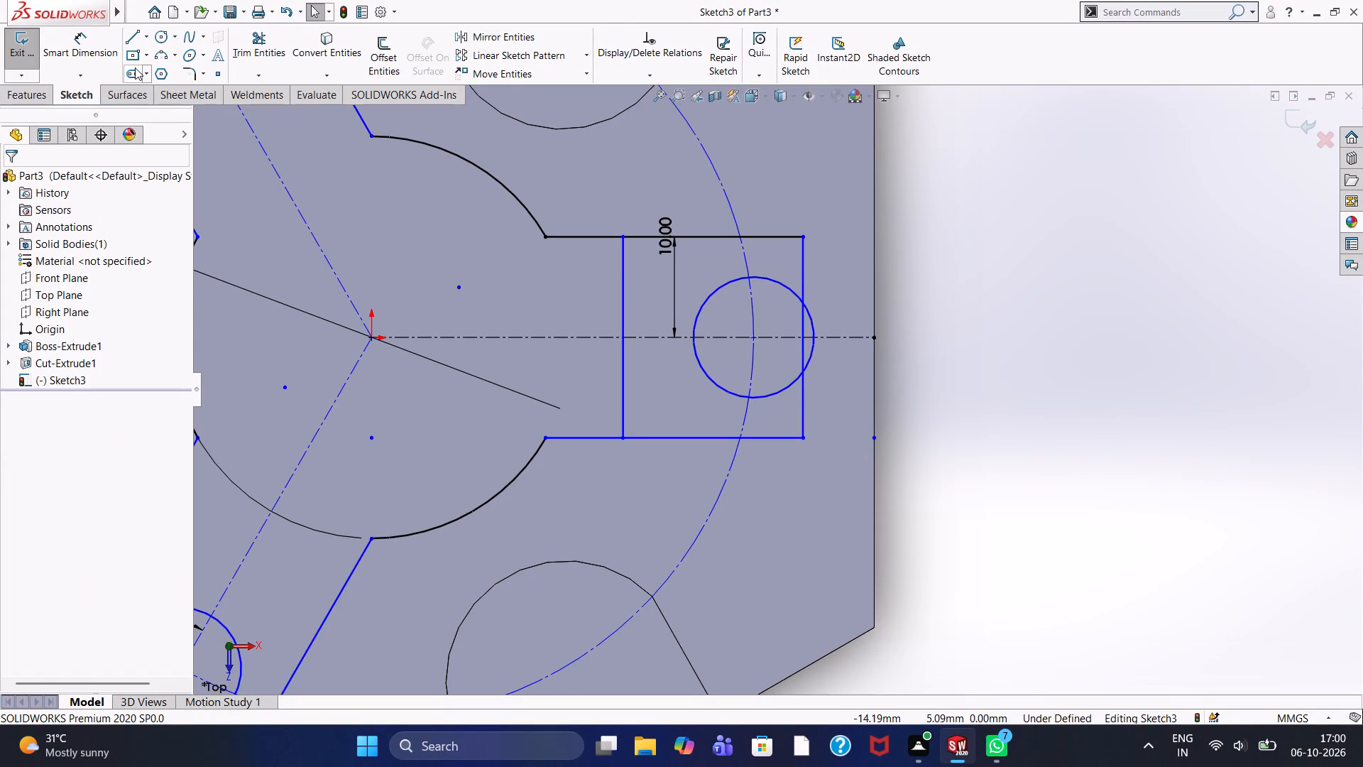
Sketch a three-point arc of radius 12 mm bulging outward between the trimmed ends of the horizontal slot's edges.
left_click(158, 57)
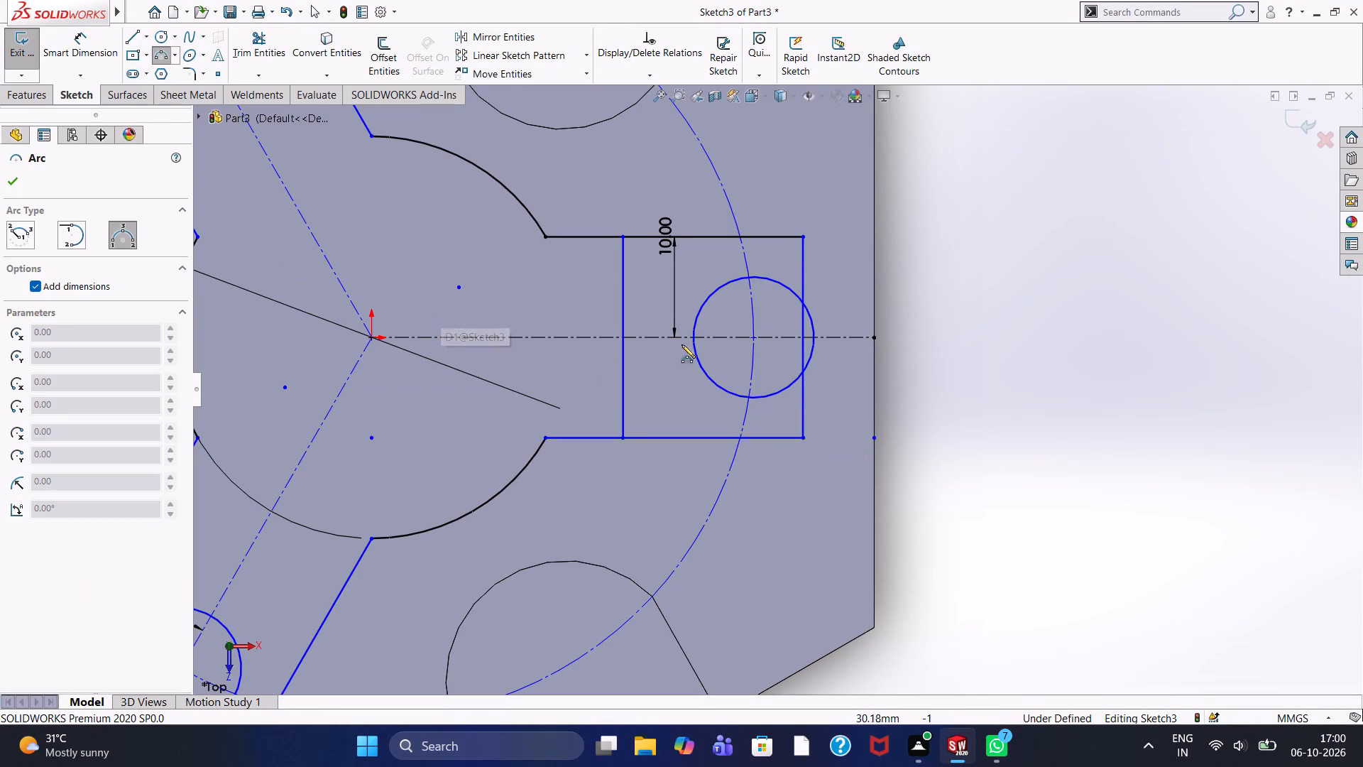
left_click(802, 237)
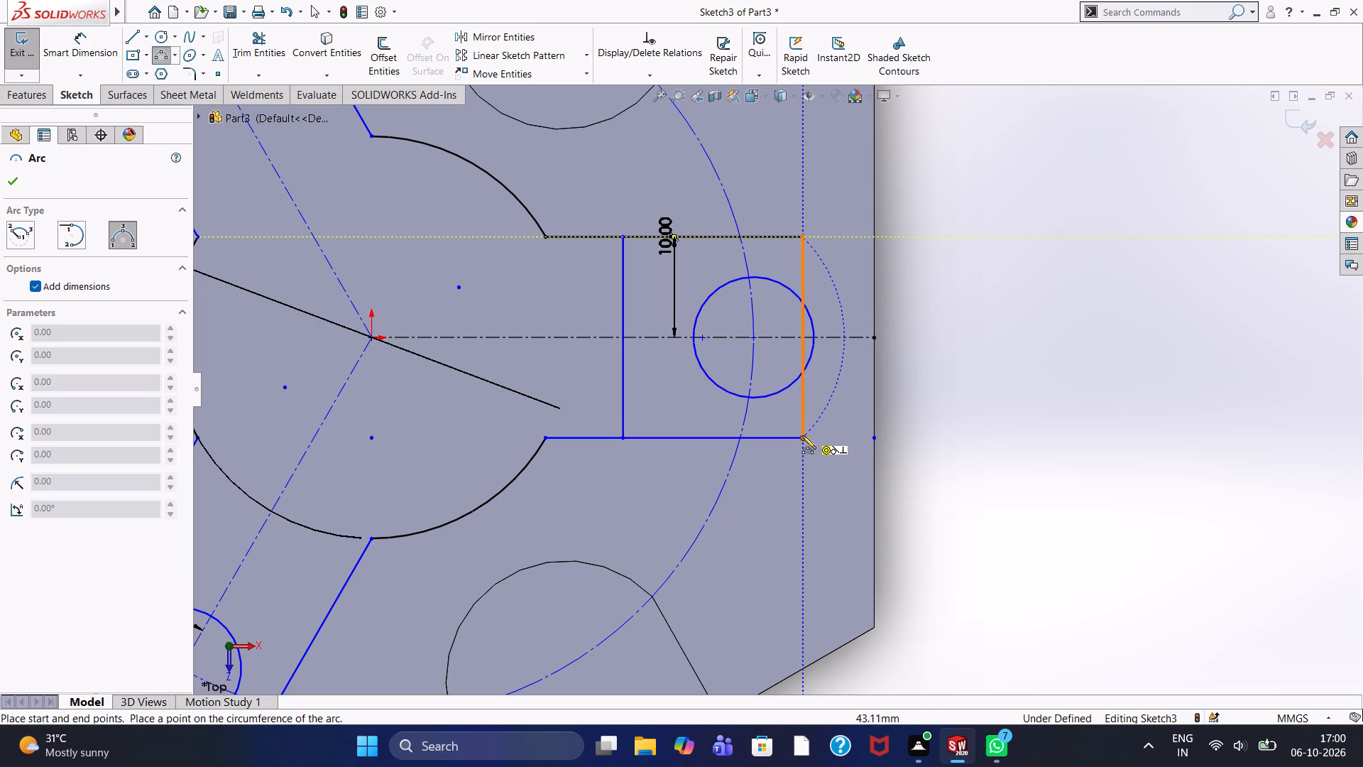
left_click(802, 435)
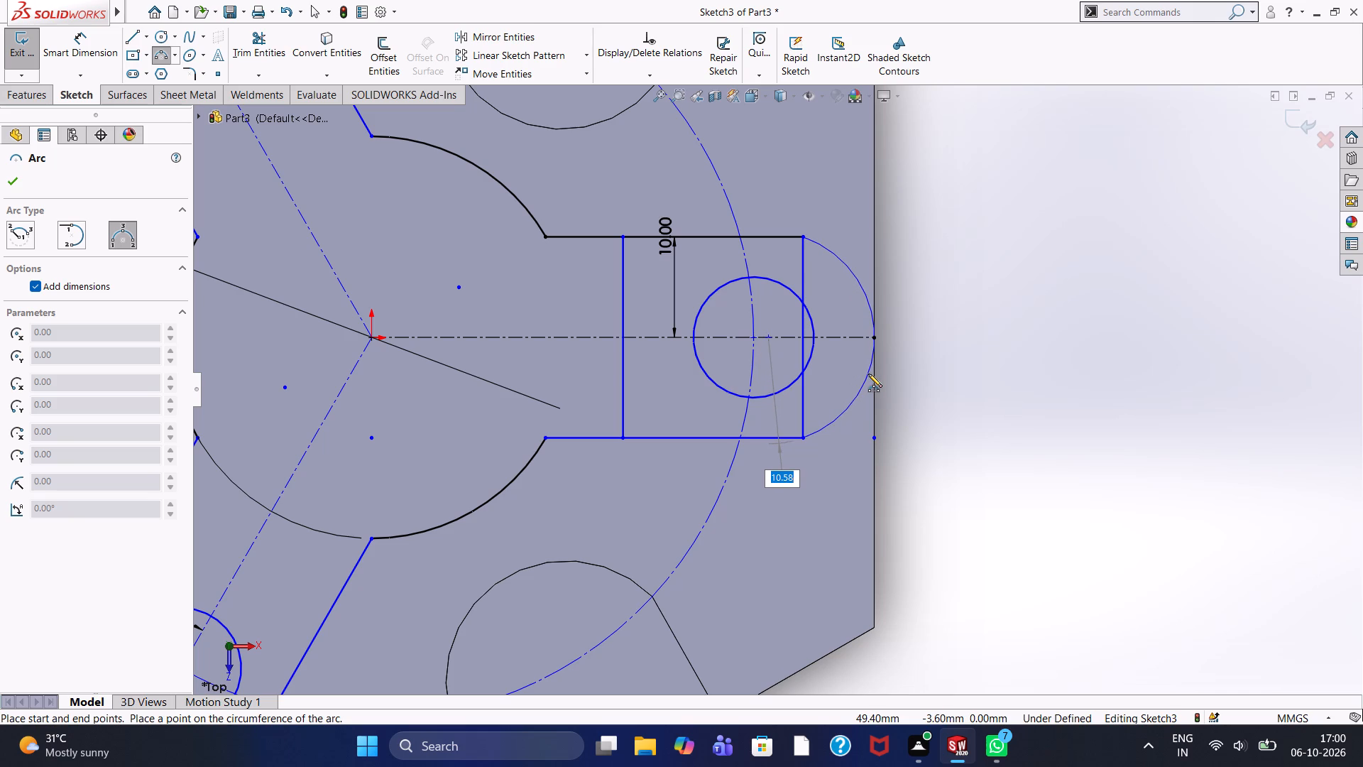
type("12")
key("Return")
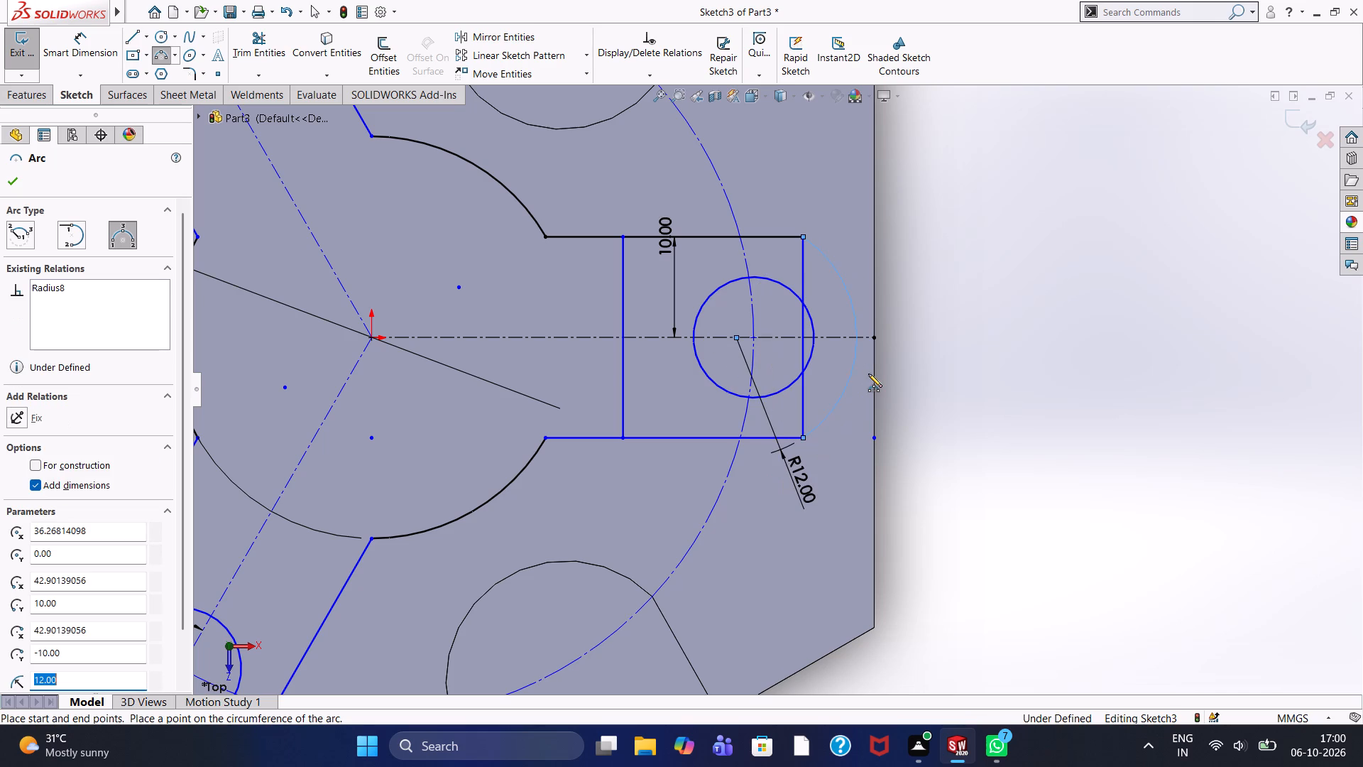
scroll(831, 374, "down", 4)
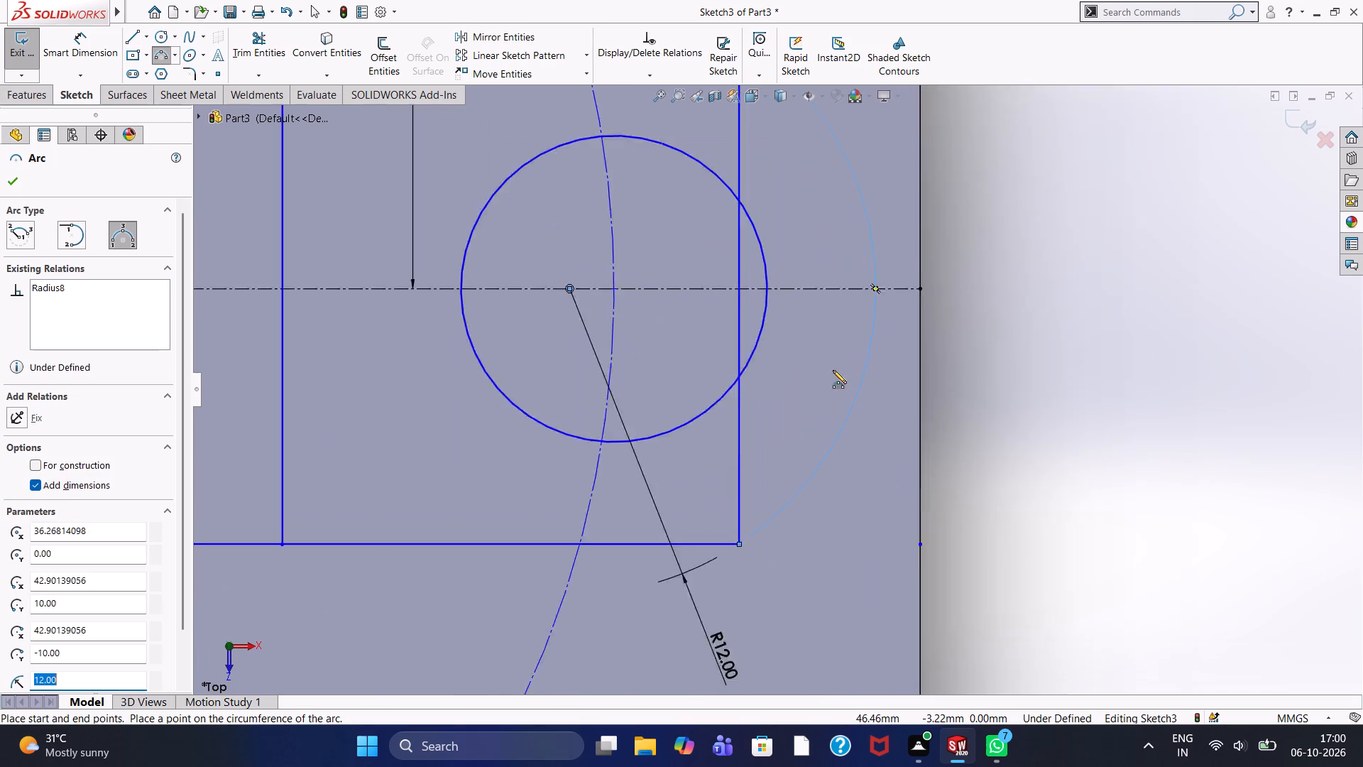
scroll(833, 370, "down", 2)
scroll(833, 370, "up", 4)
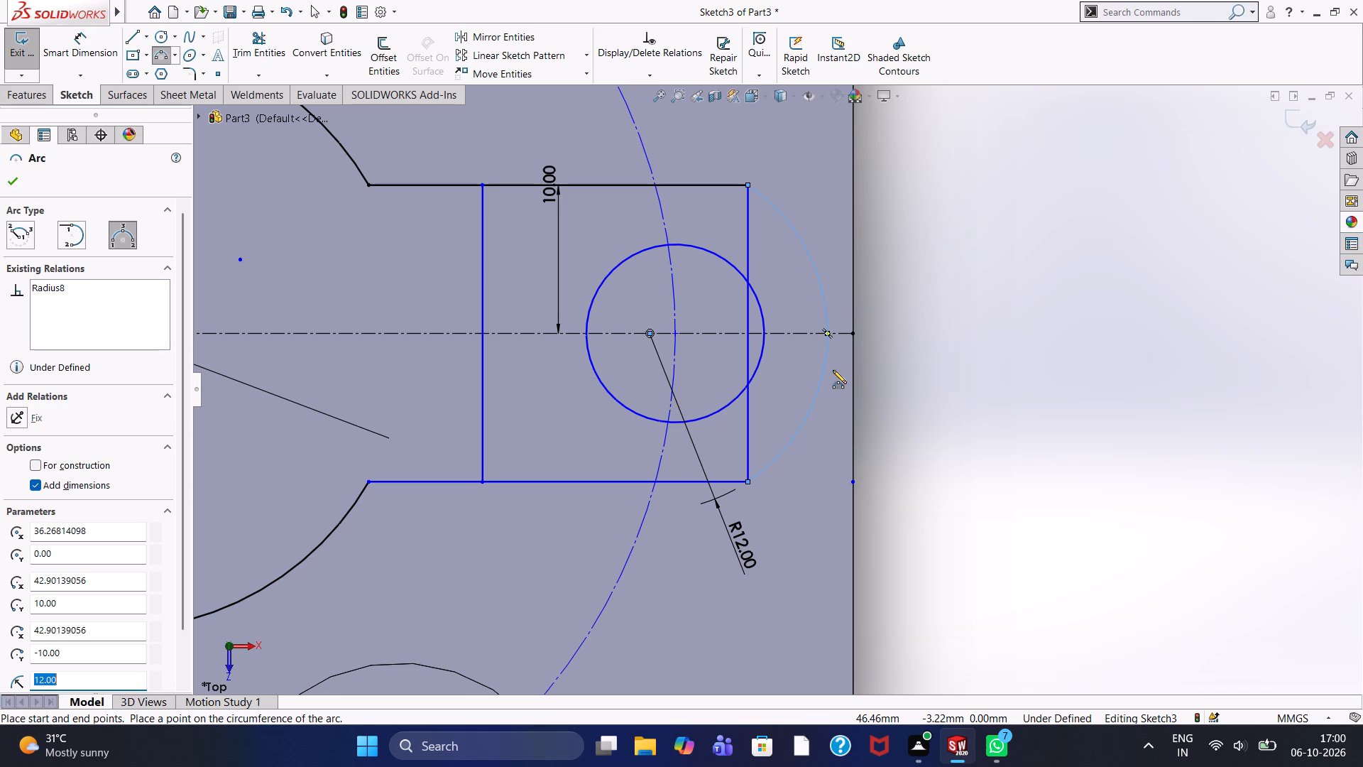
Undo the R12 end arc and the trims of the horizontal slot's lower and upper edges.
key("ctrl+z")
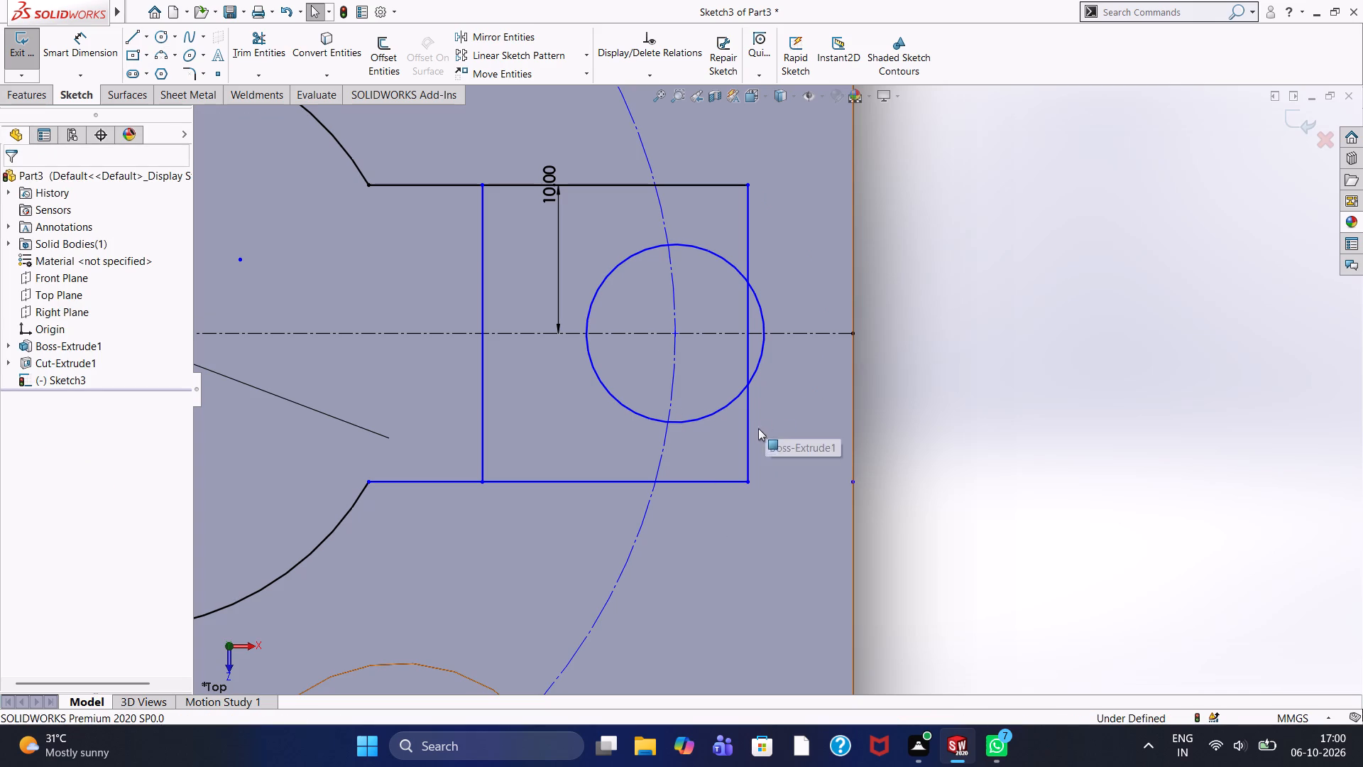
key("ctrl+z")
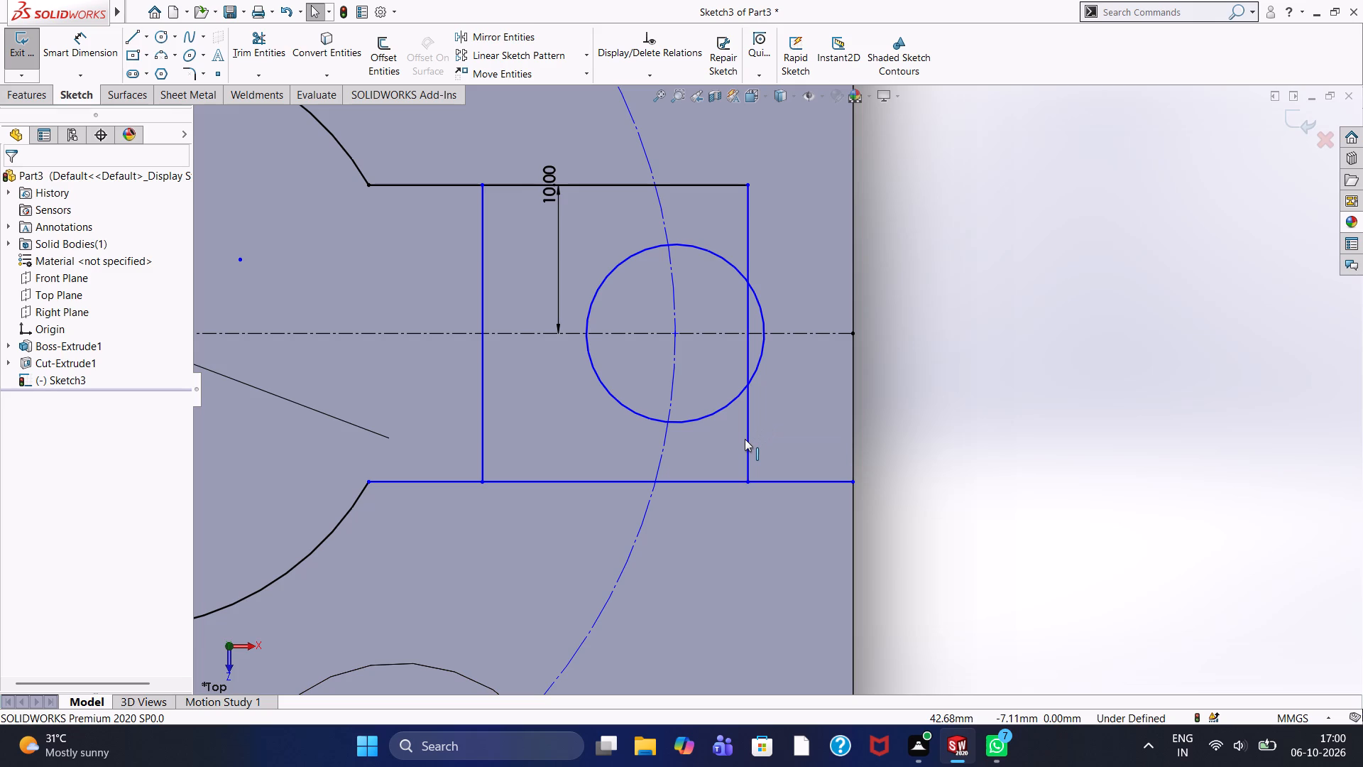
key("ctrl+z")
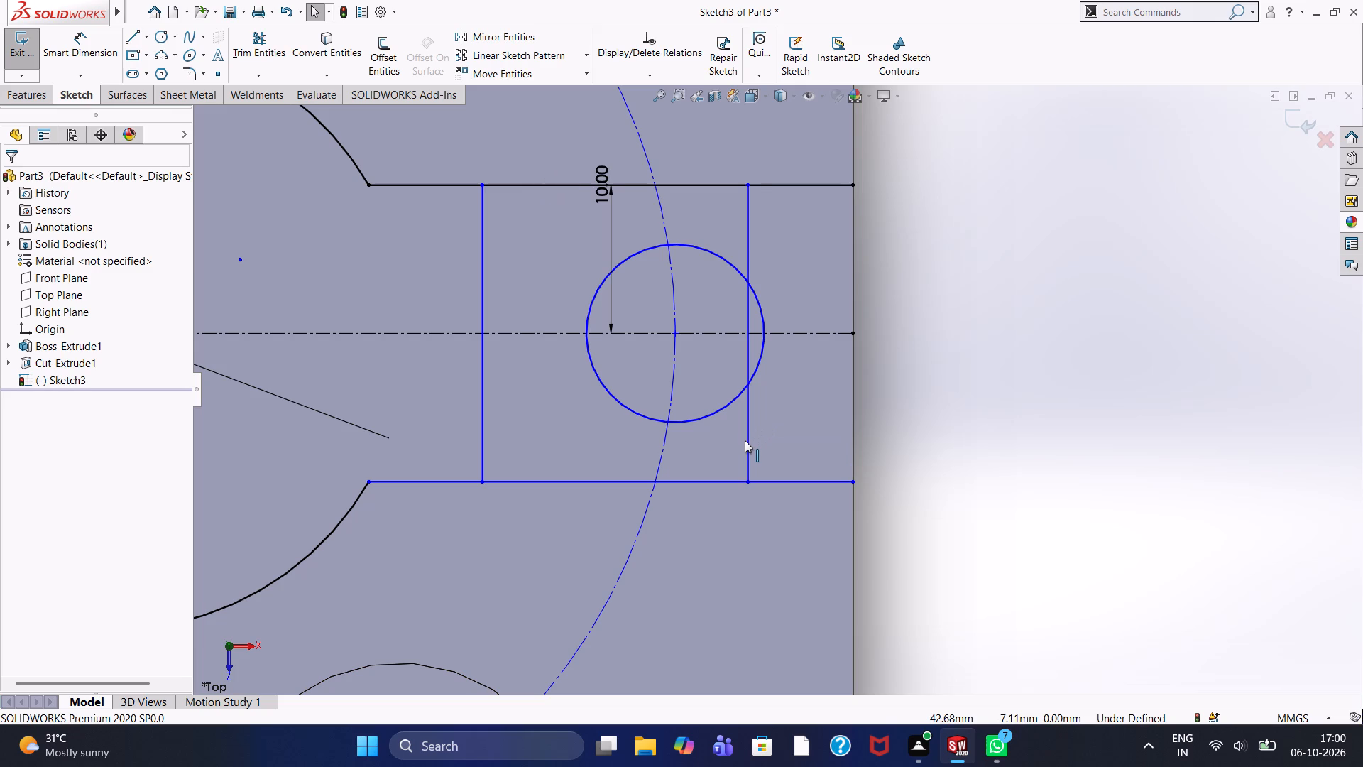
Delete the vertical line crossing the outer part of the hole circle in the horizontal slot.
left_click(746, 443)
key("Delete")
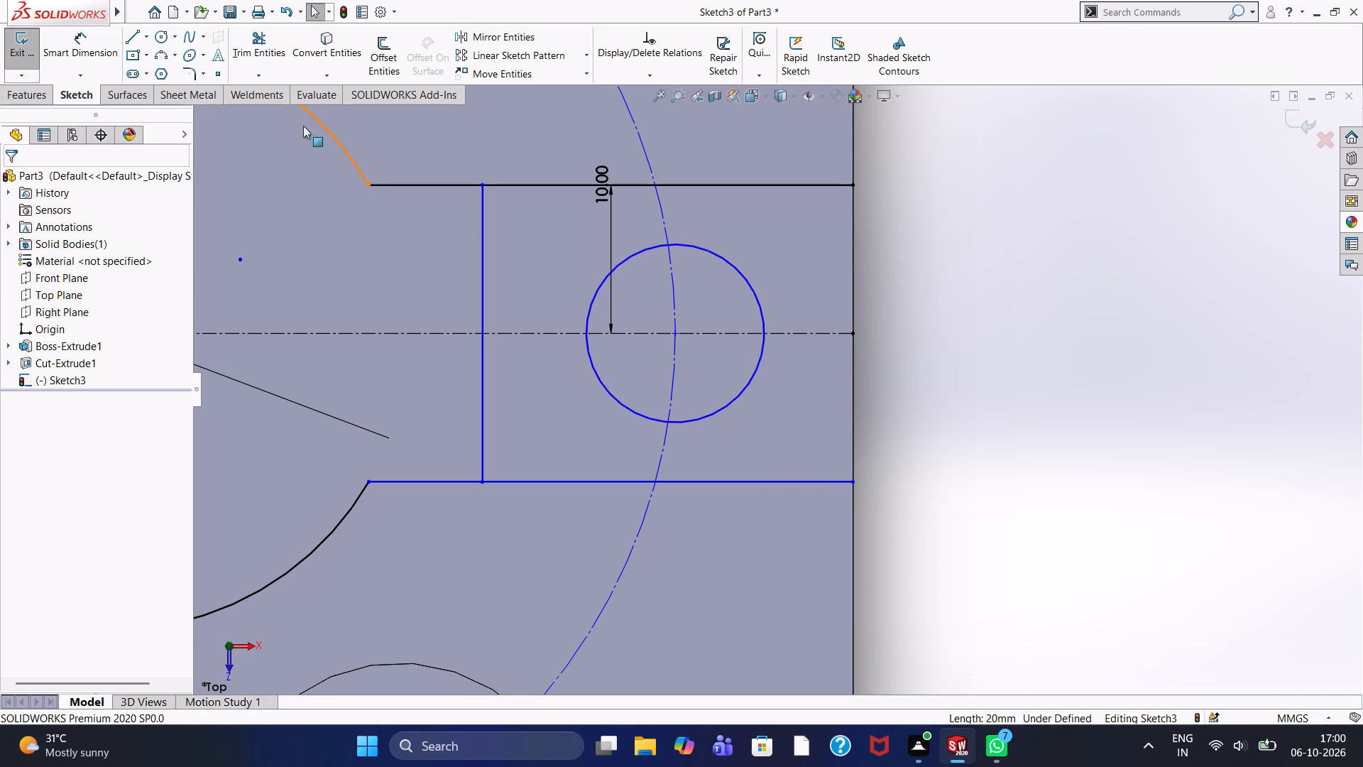
Sketch a circle of radius 12 mm concentric with the hole in the horizontal slot.
left_click(158, 36)
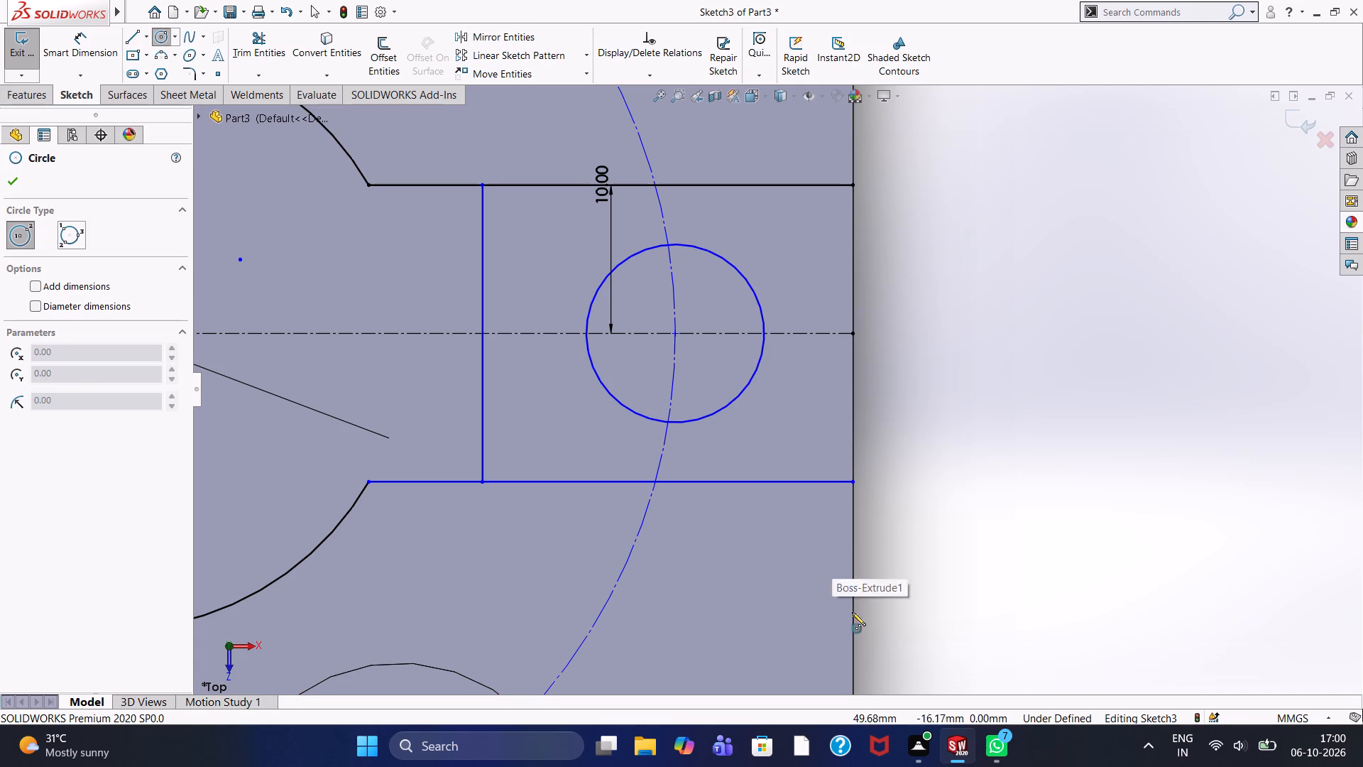
left_click(672, 332)
type("12")
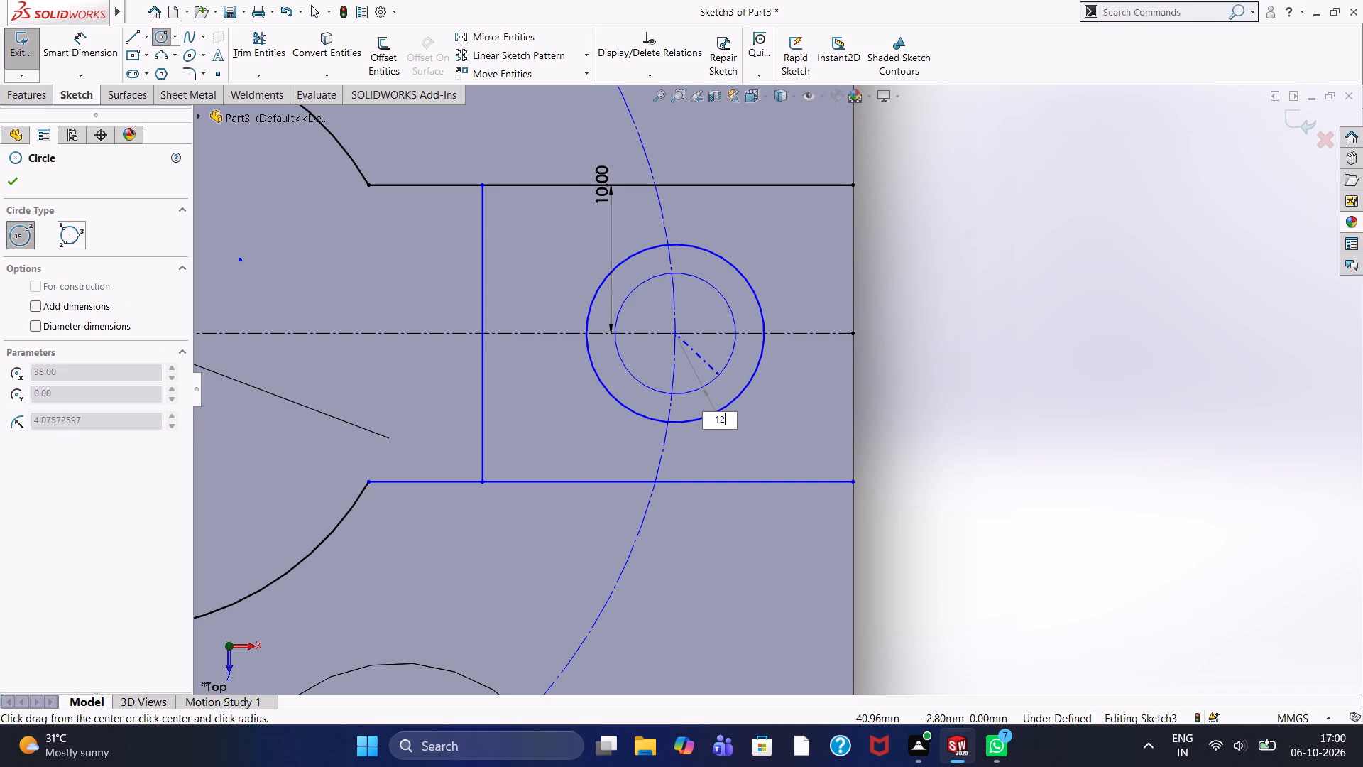
key("Return")
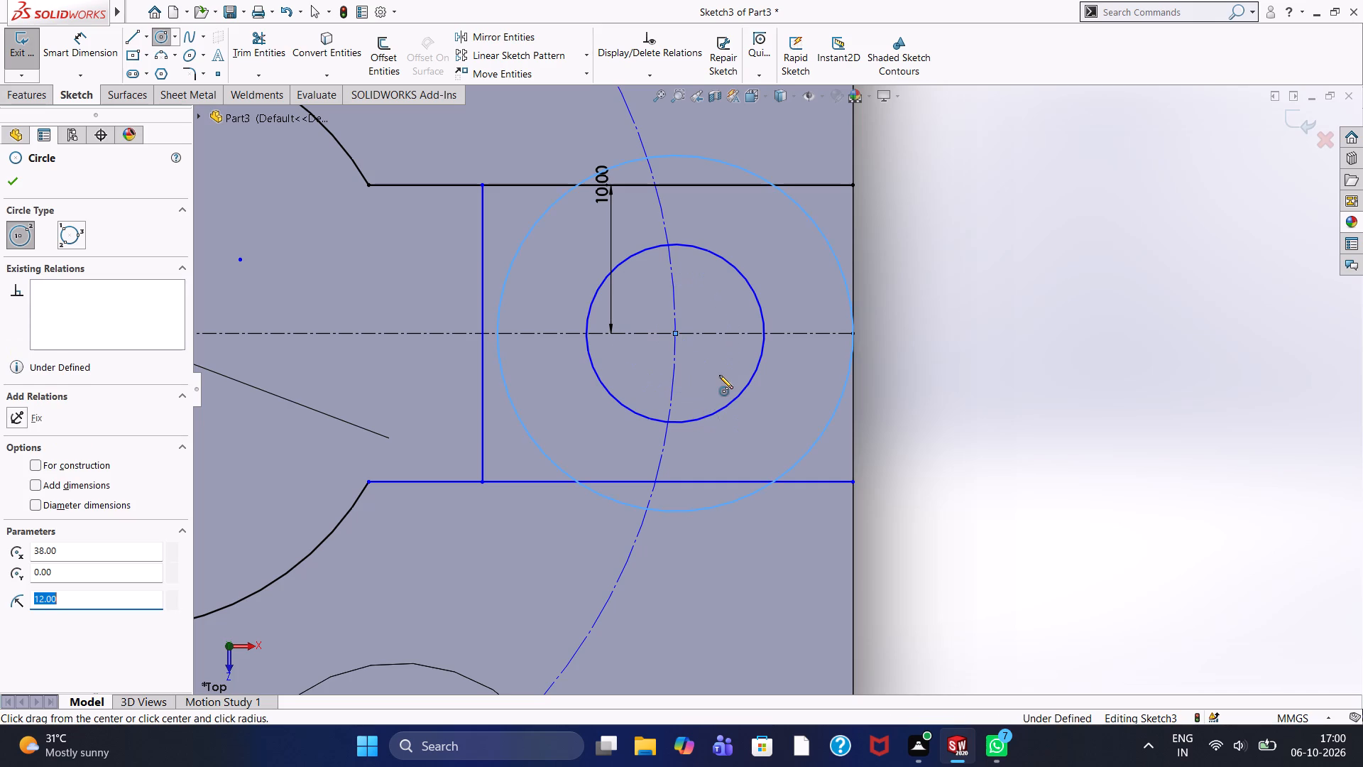
key("Escape")
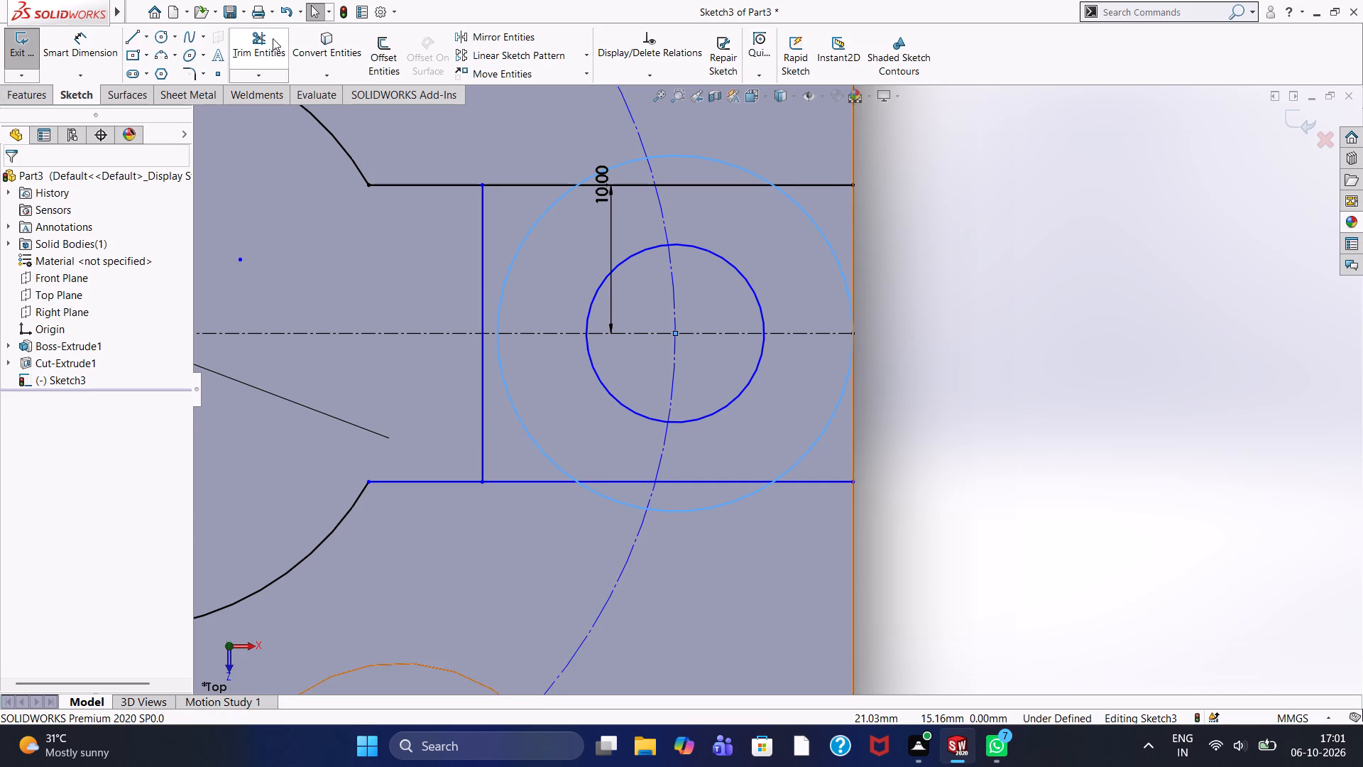
Trim the R12 circle and the horizontal slot's edges so only the outward-bulging arc closes the slot end.
left_click(273, 38)
left_click(713, 160)
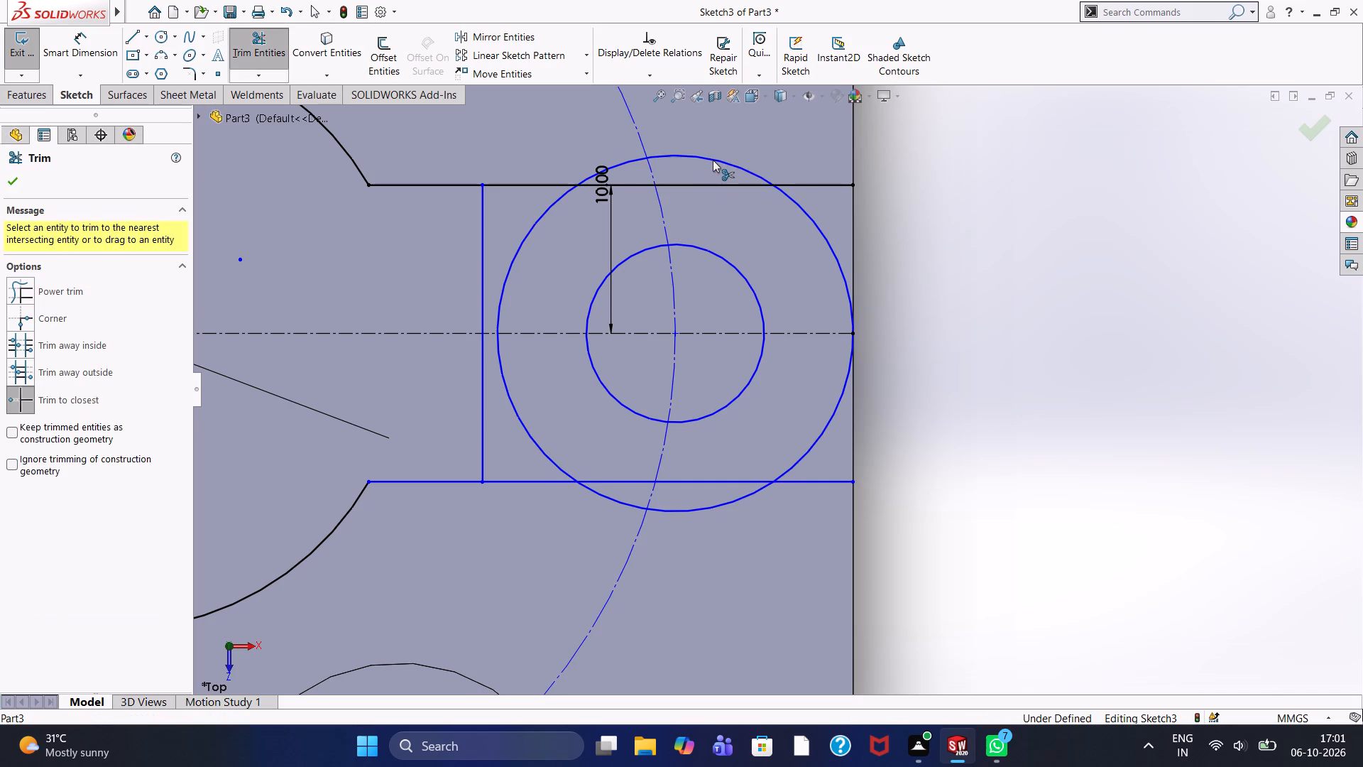
left_click(635, 158)
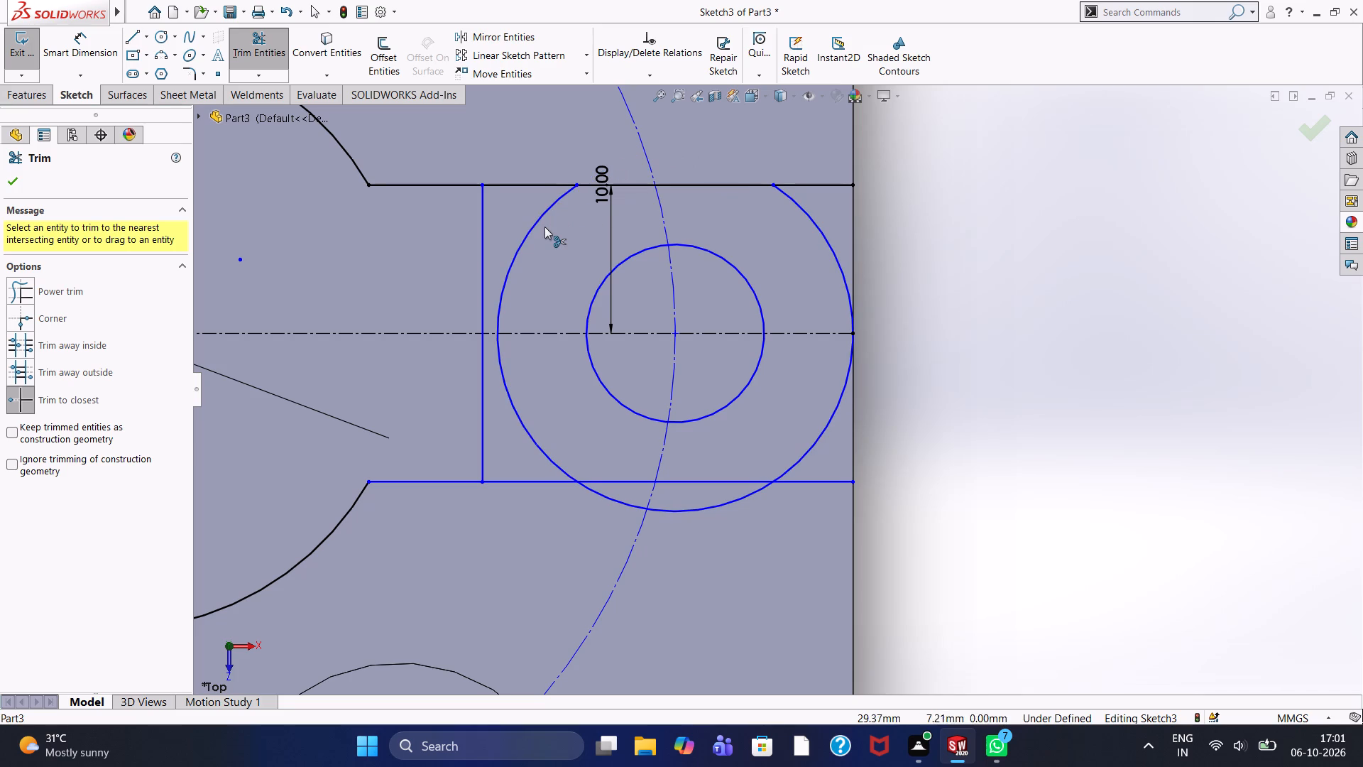
left_click(542, 213)
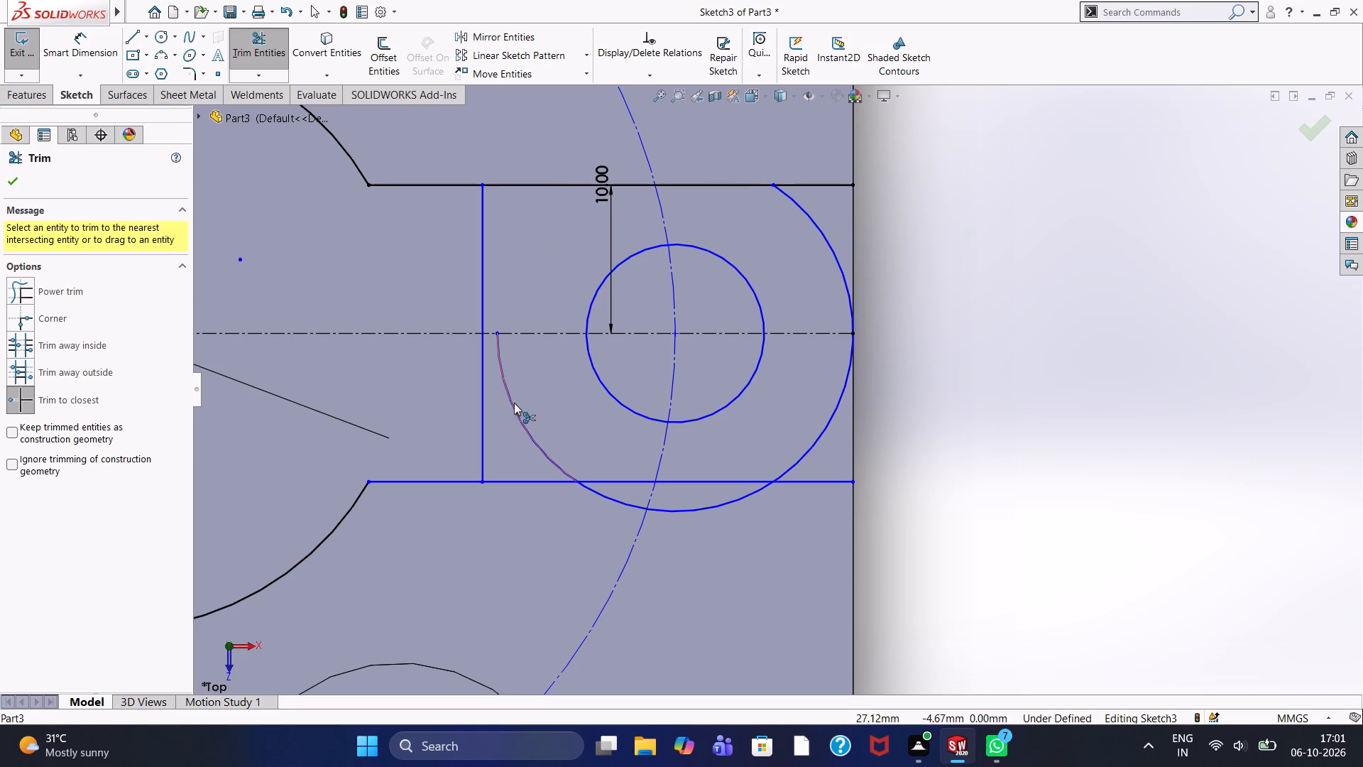
left_click(514, 404)
left_click(596, 493)
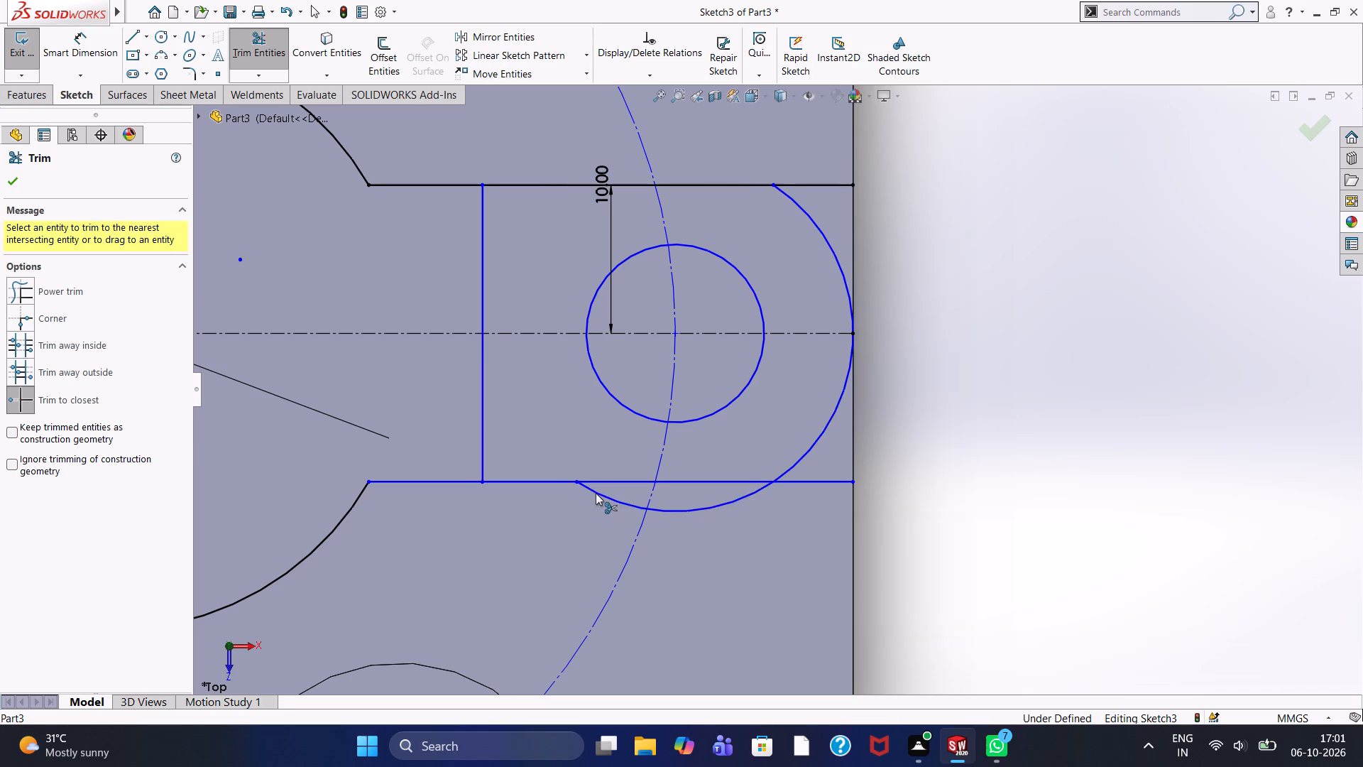
left_click(691, 511)
left_click(810, 183)
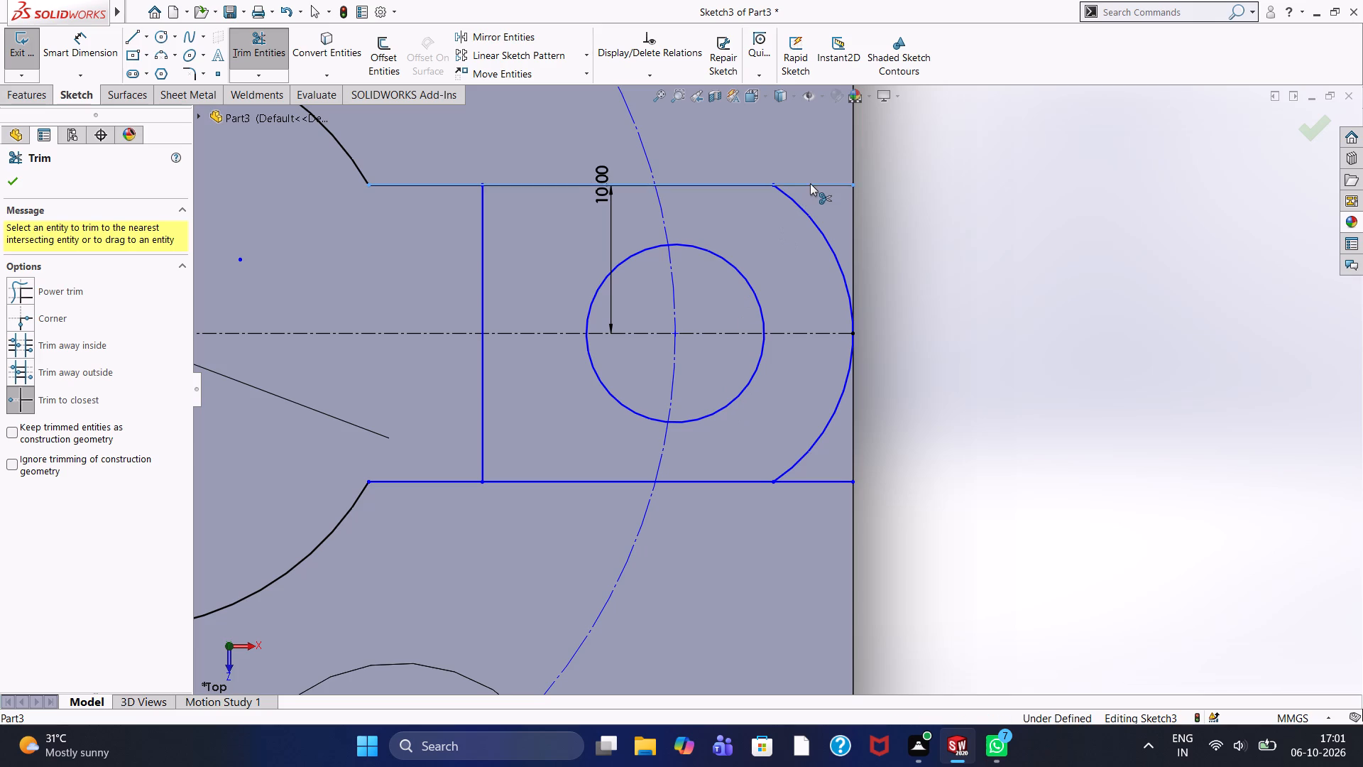
left_click(833, 482)
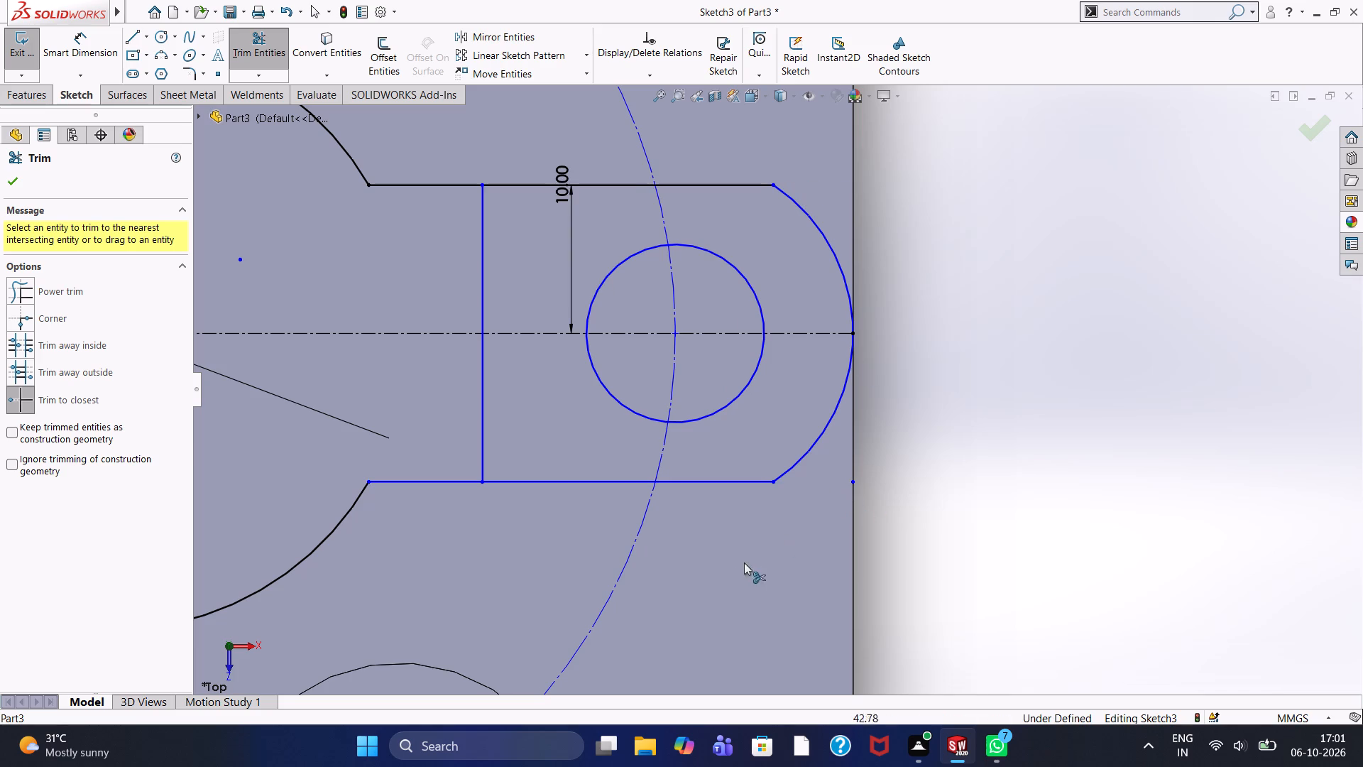
scroll(718, 533, "up", 3)
scroll(718, 533, "down", 1)
scroll(718, 531, "up", 5)
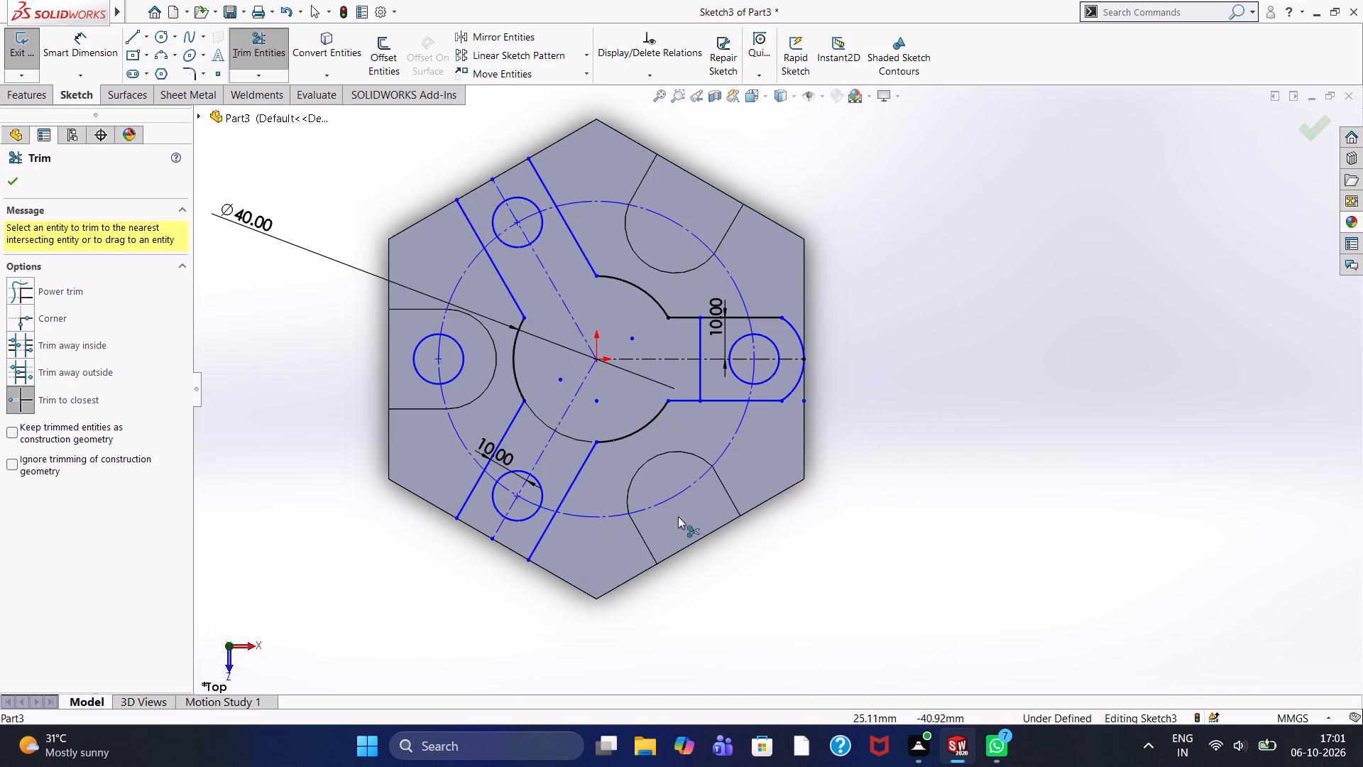
key("Escape")
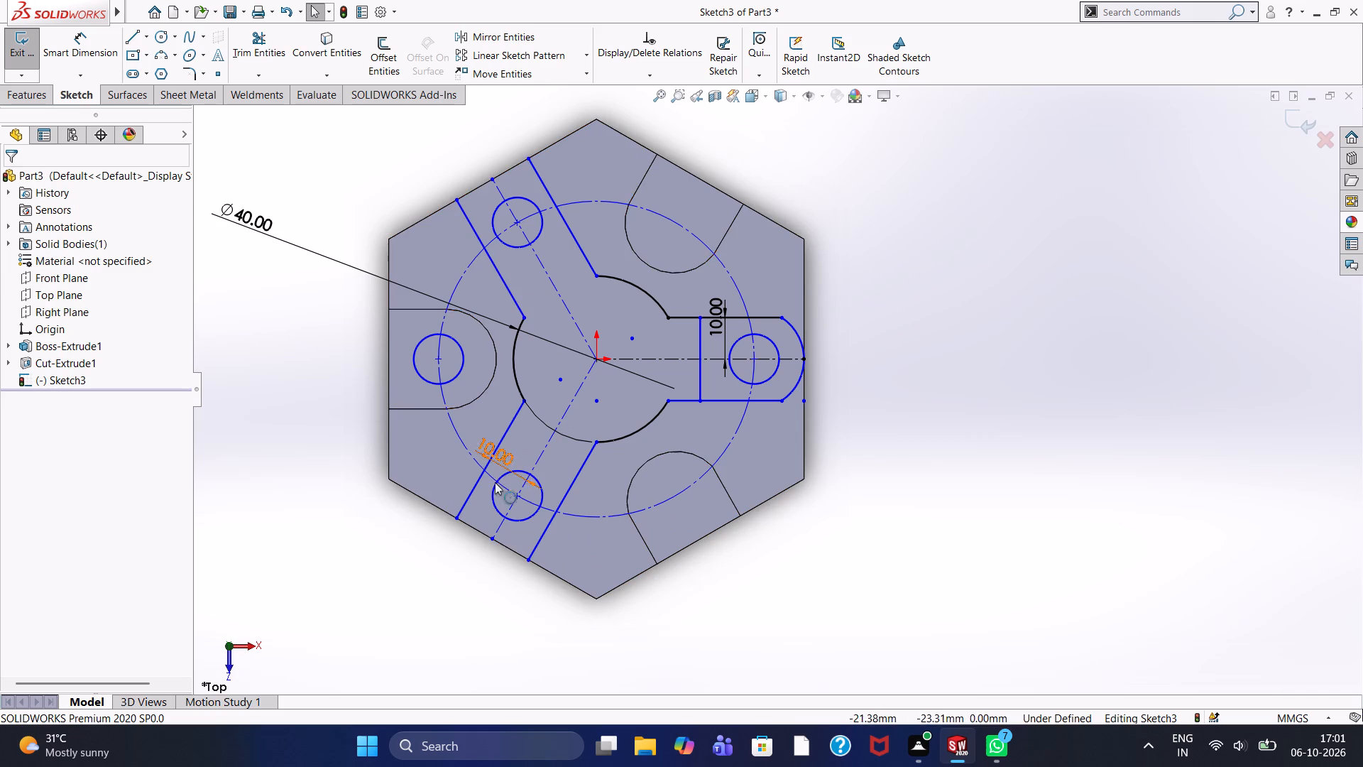
Delete the 10 mm dimensions from the lower-left angled slot and the horizontal slot.
scroll(540, 487, "down", 4)
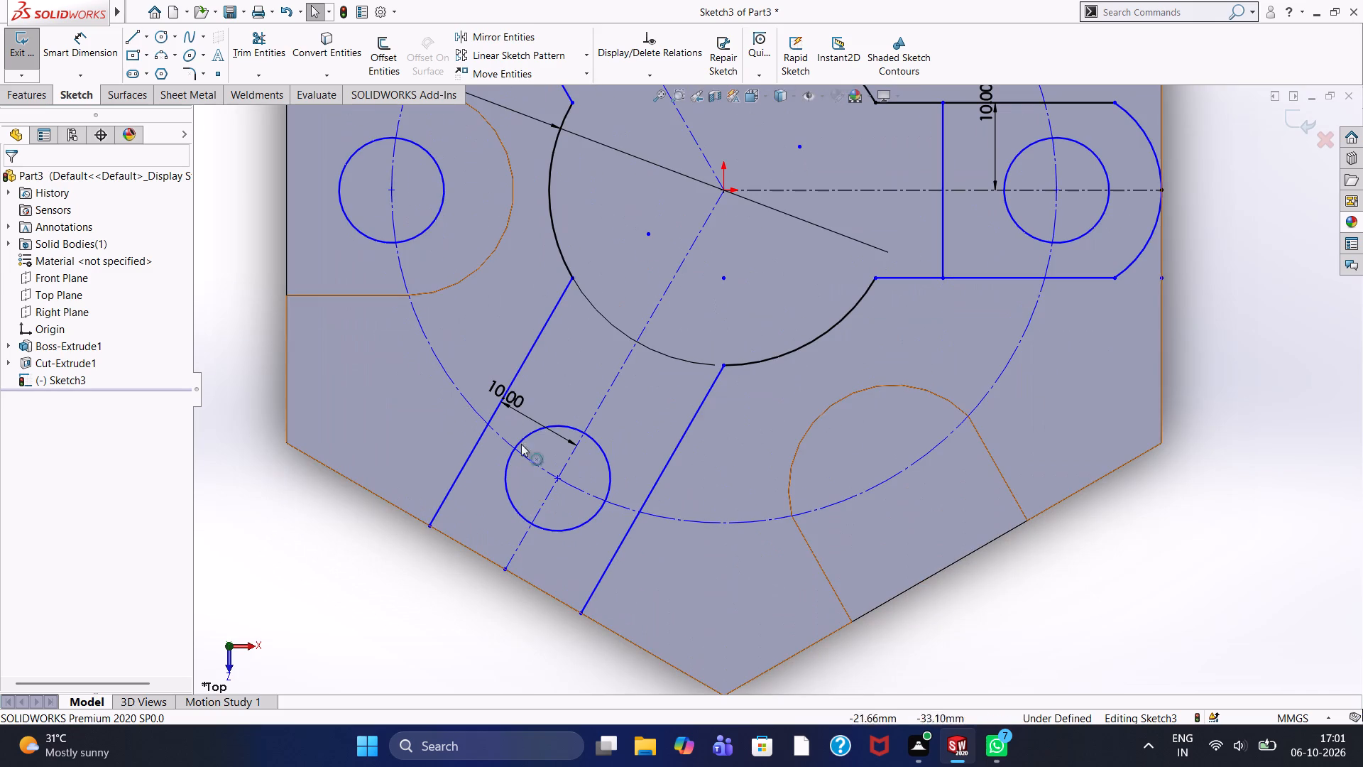
left_click(515, 403)
key("Delete")
scroll(596, 299, "up", 2)
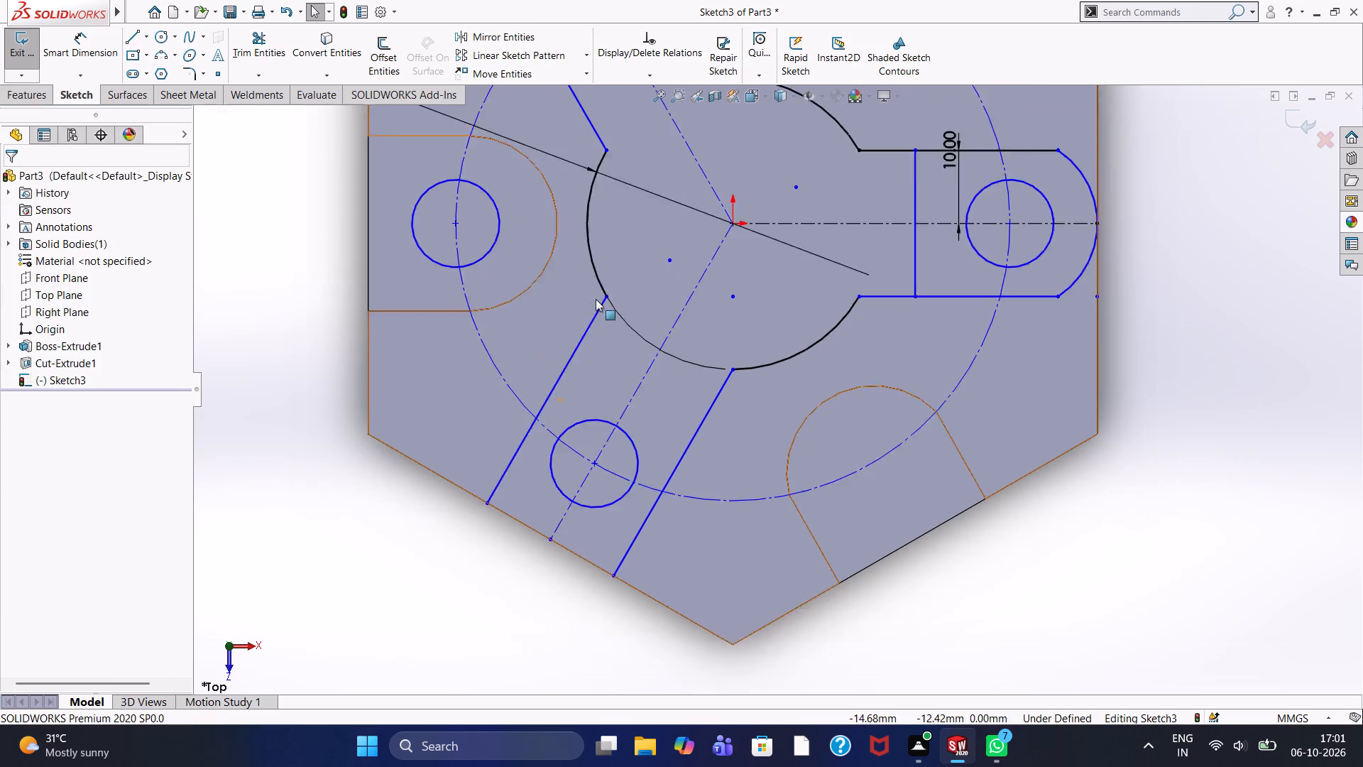
left_click(921, 202)
key("Delete")
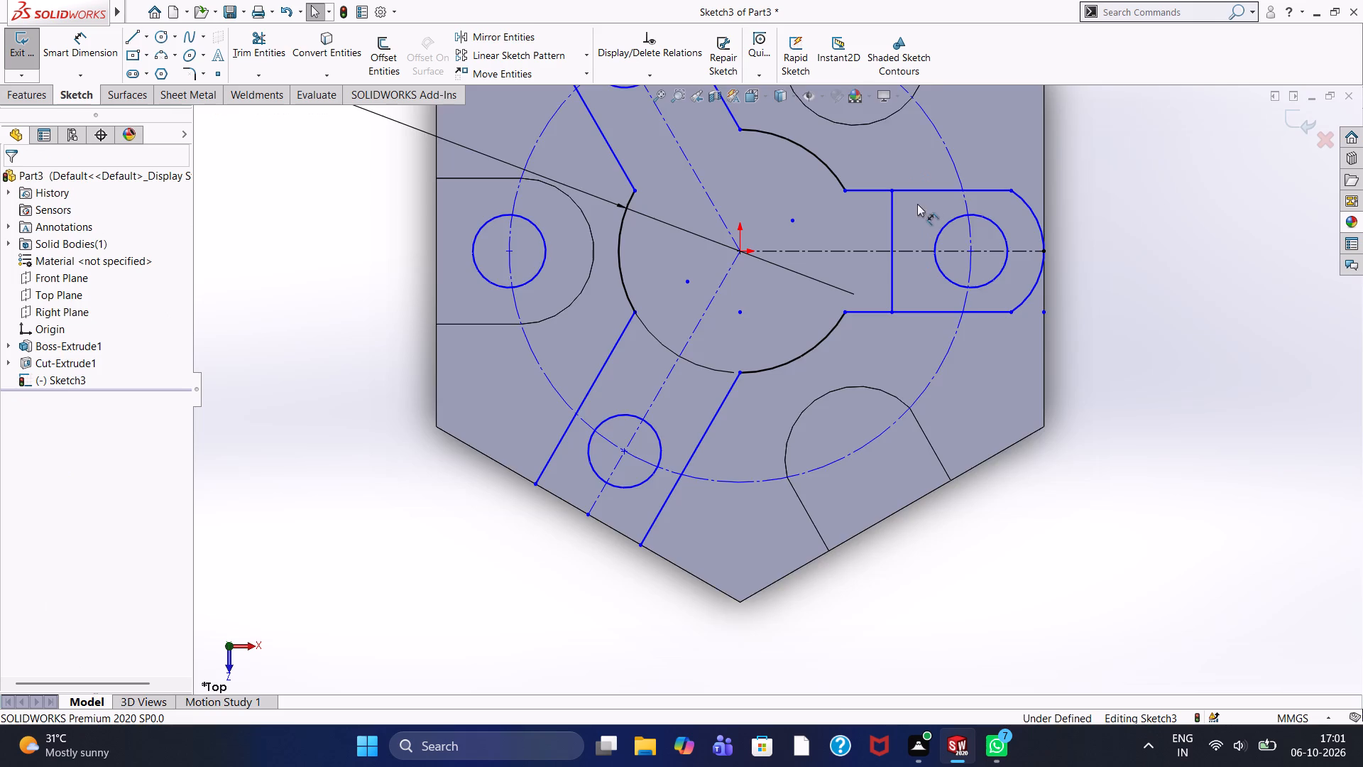
Sketch a circle of radius 12 mm concentric with the hole in each of the two angled slots.
scroll(740, 158, "up", 3)
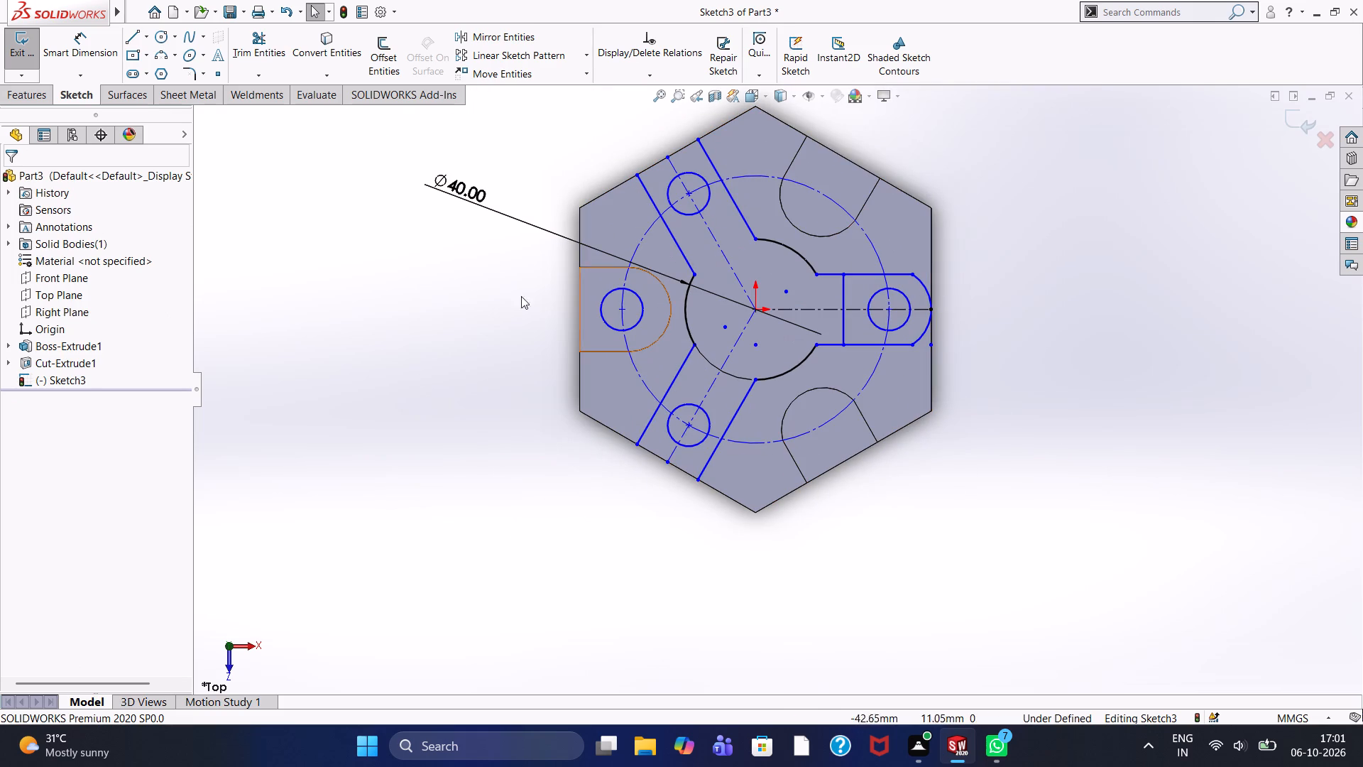
left_click(158, 38)
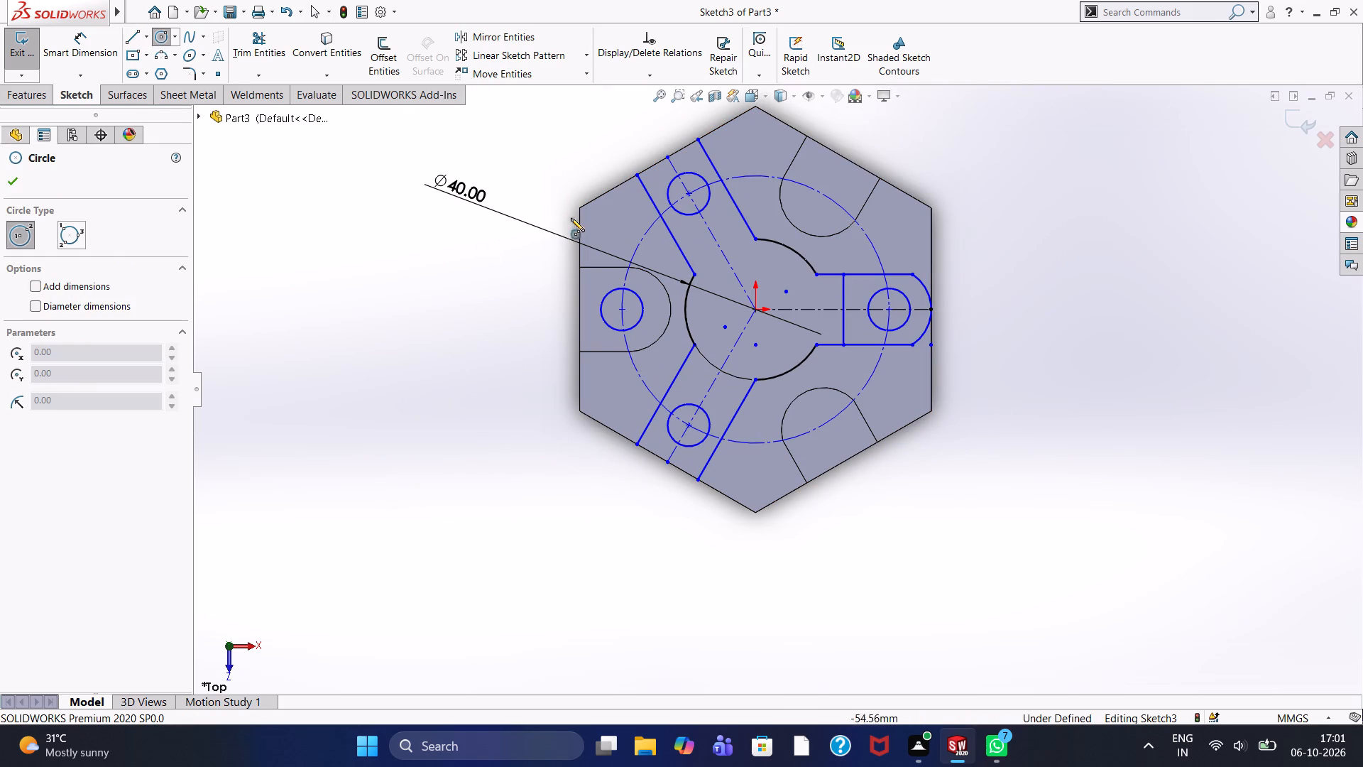
left_click(687, 192)
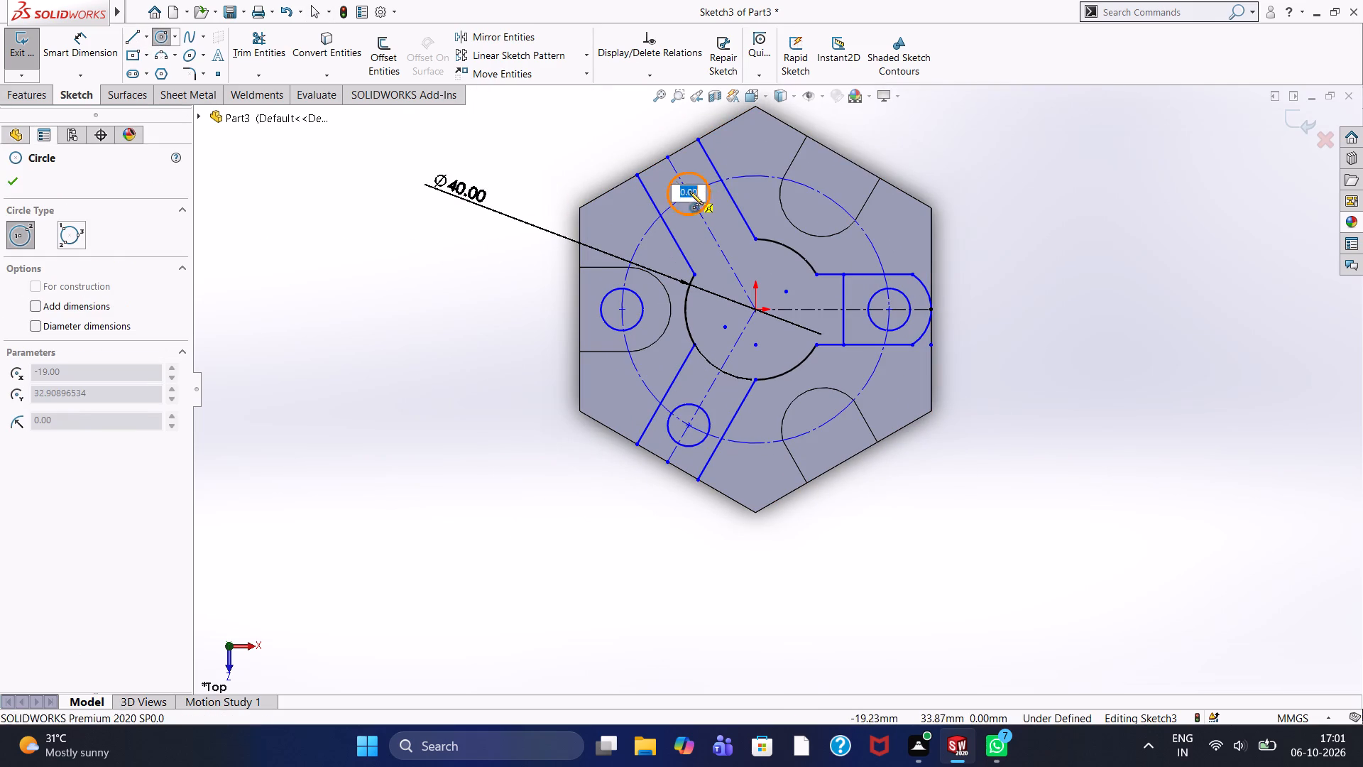
type("12")
key("Return")
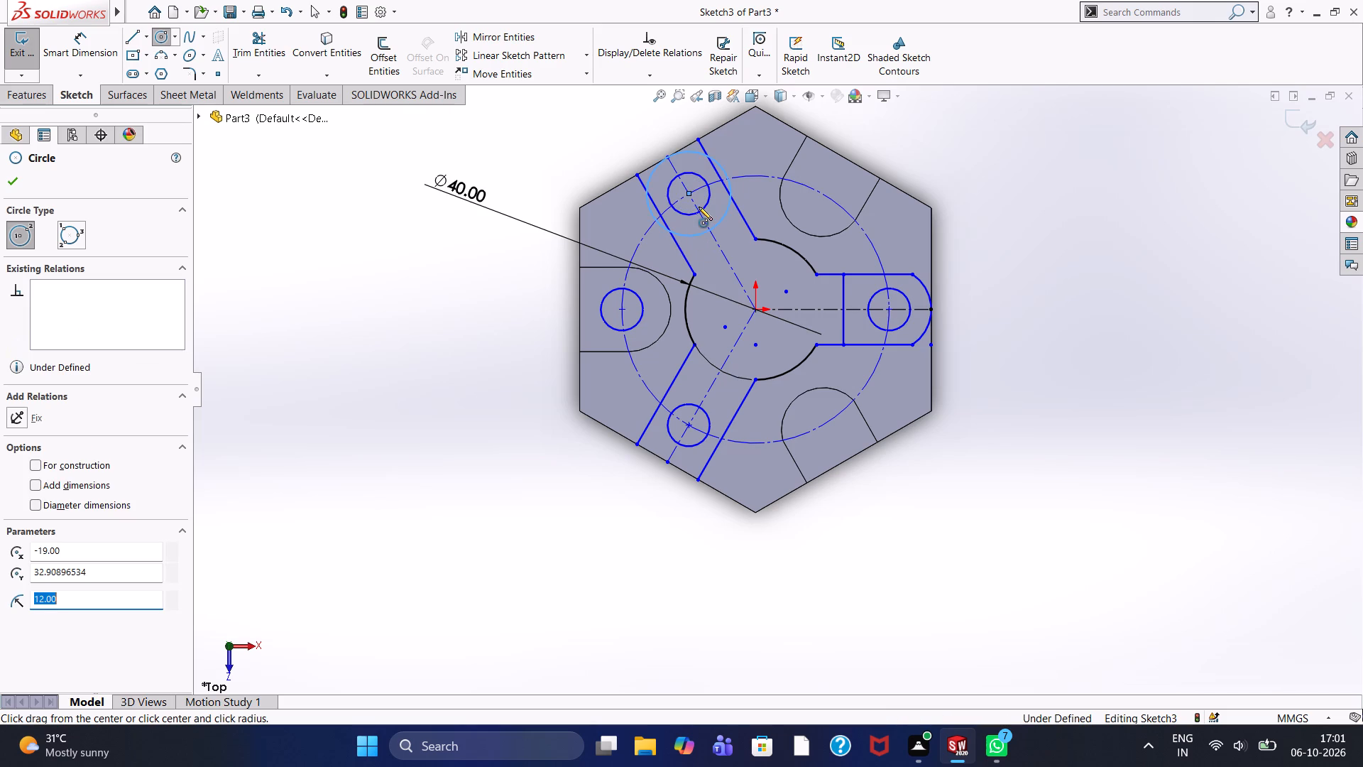
left_click(689, 426)
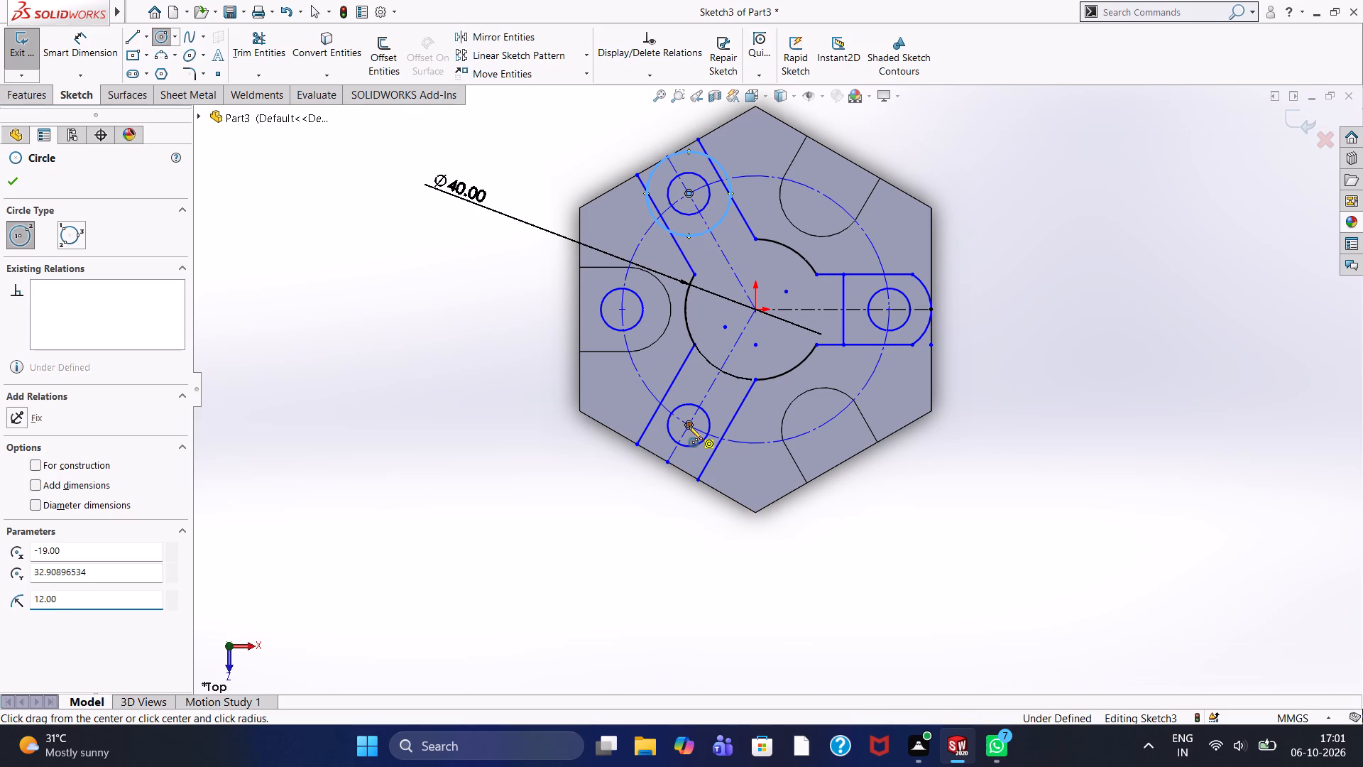
type("12")
key("Return")
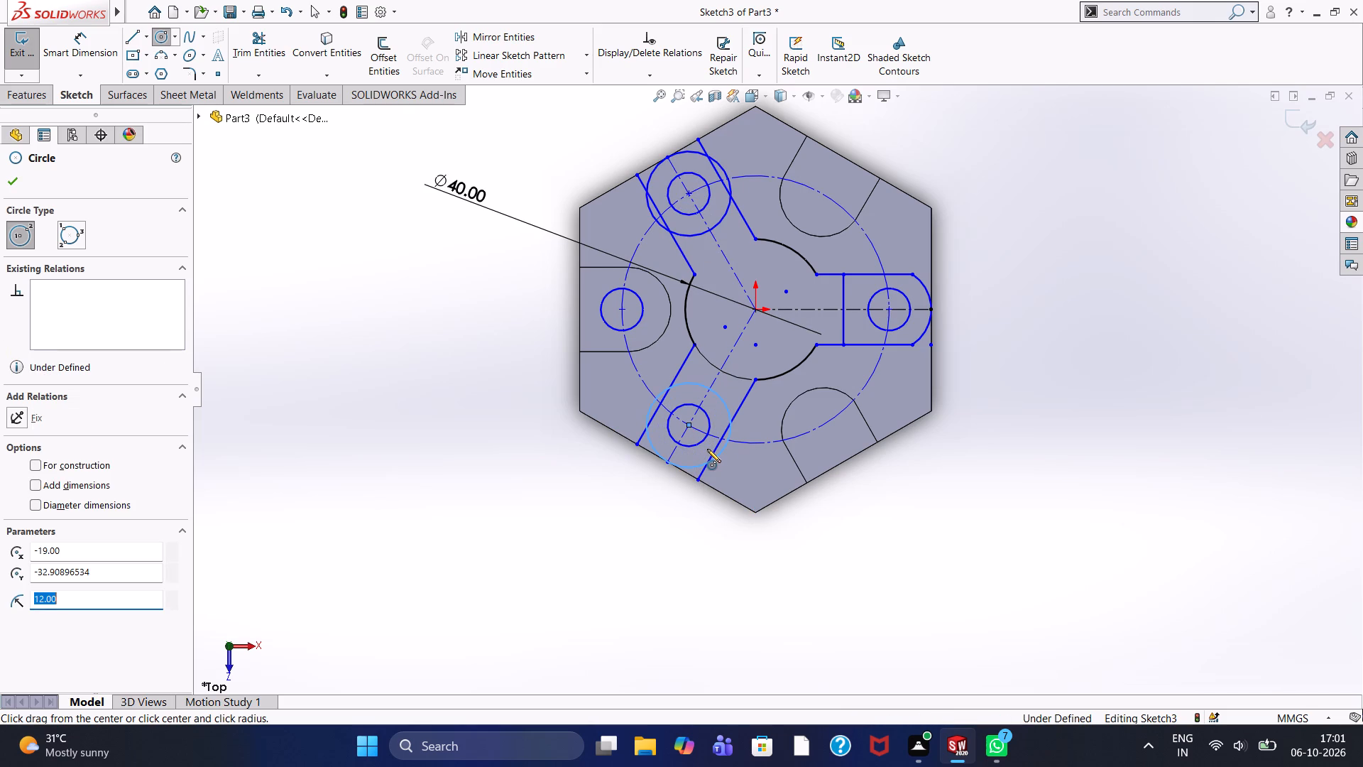
key("Escape")
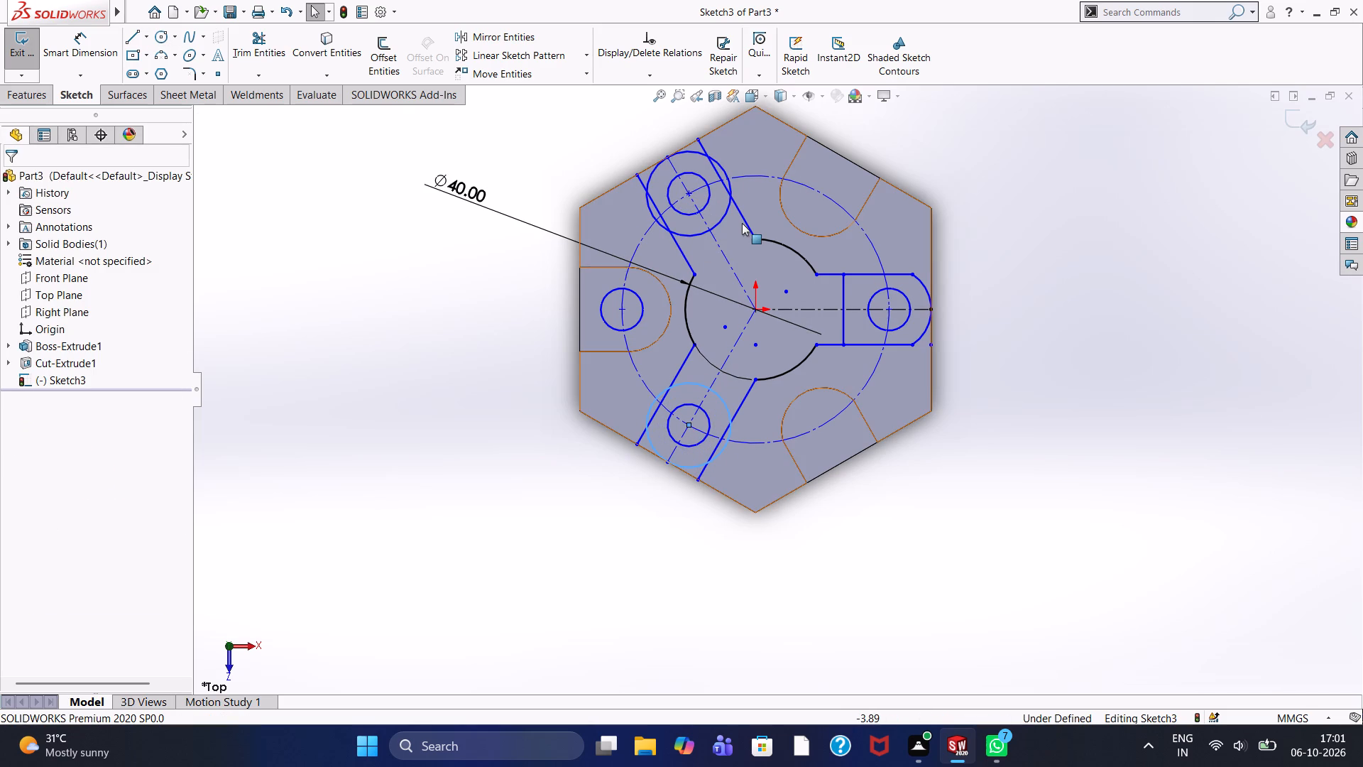
Trim the R12 circle and edge ends of the upper-left angled slot, keeping only the outer arc as its rounded end.
scroll(742, 223, "down", 2)
scroll(626, 146, "down", 2)
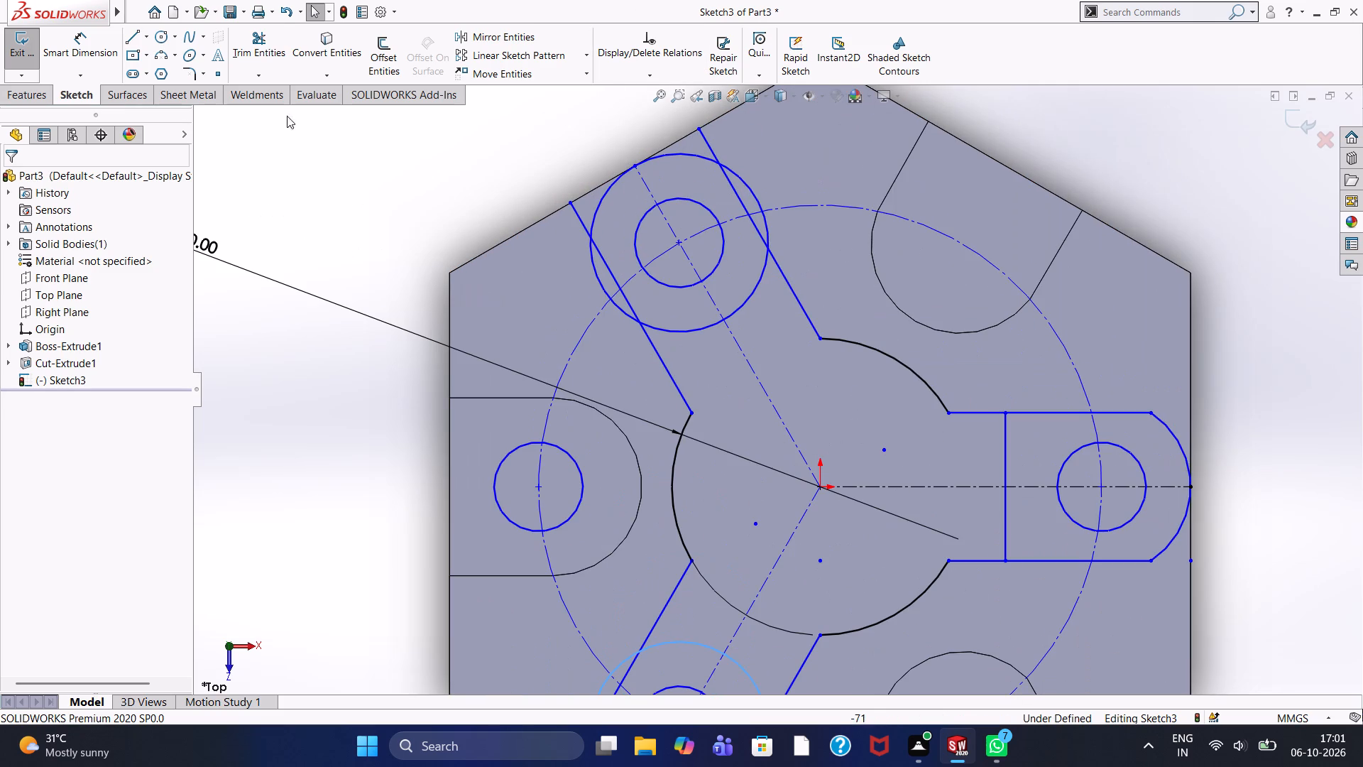
left_click(269, 43)
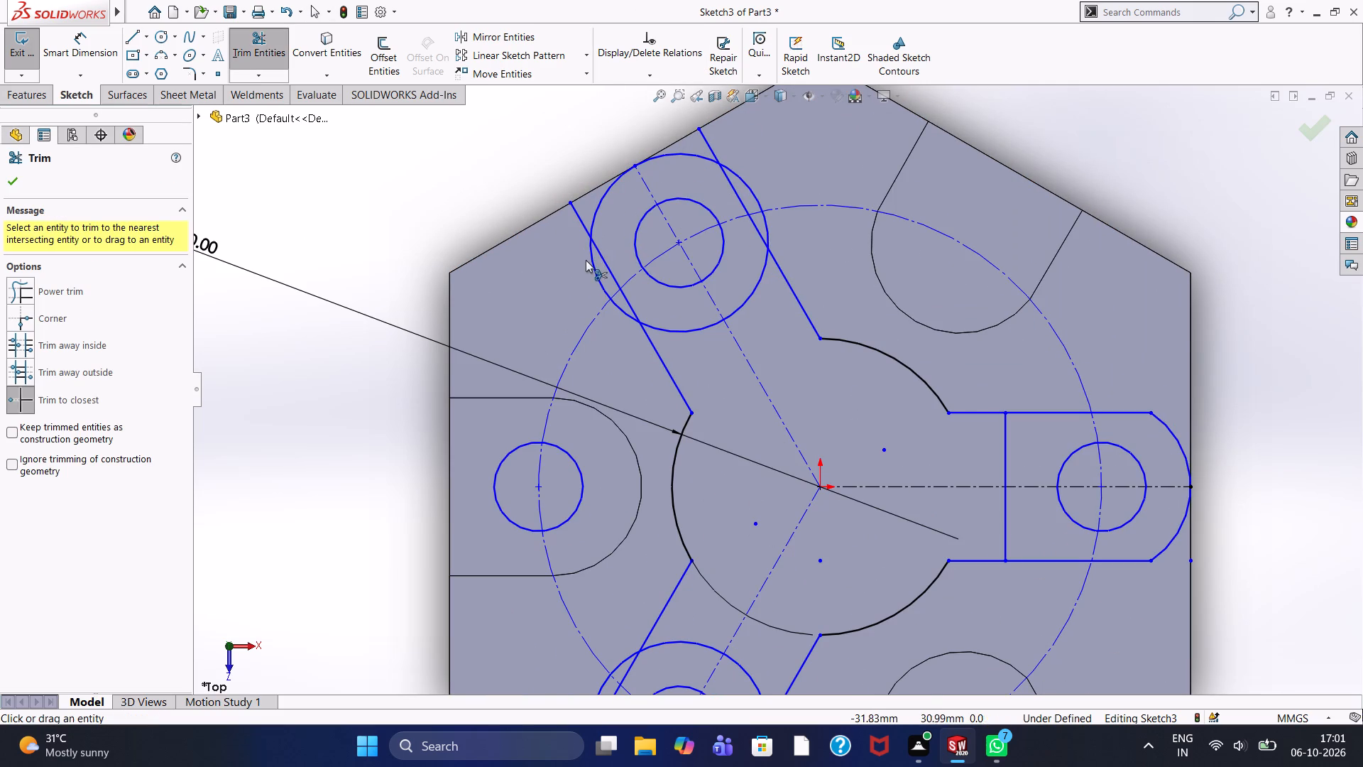
left_click(591, 268)
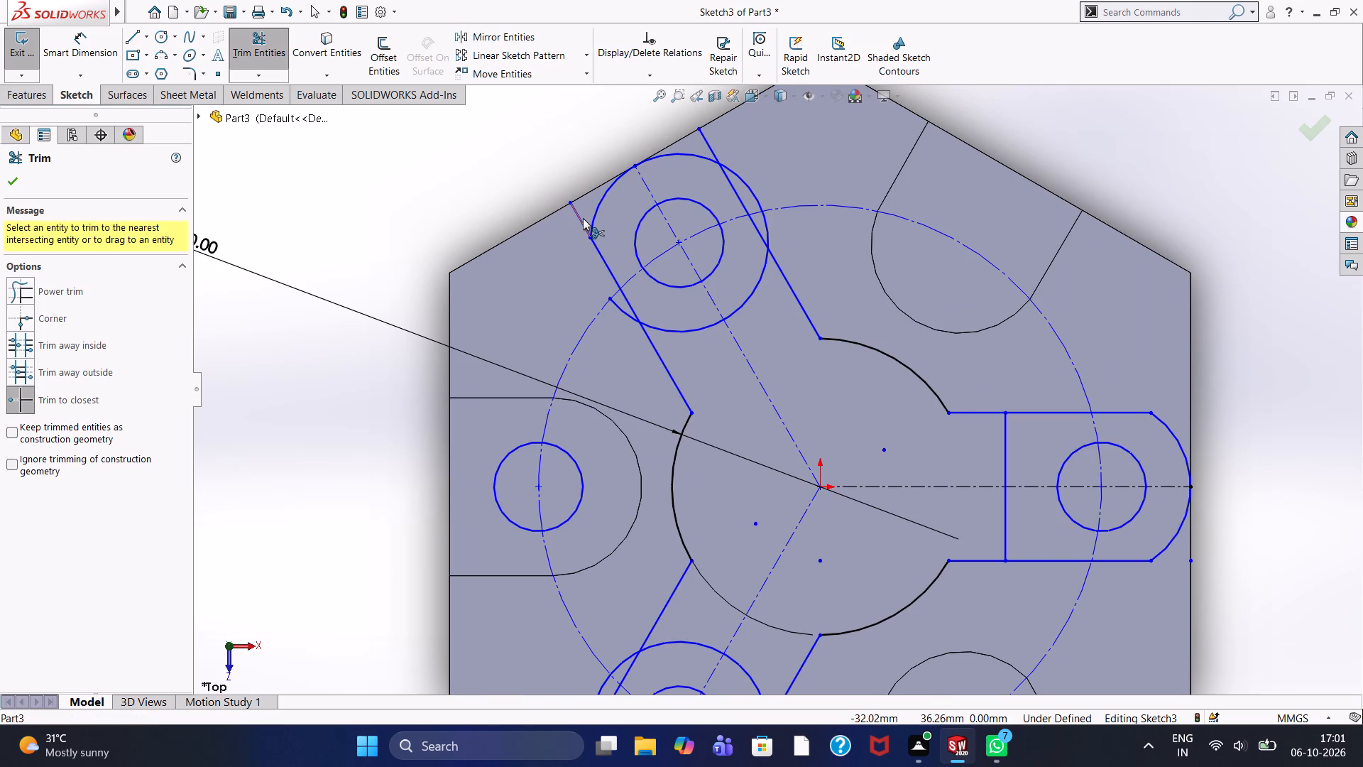
left_click(581, 217)
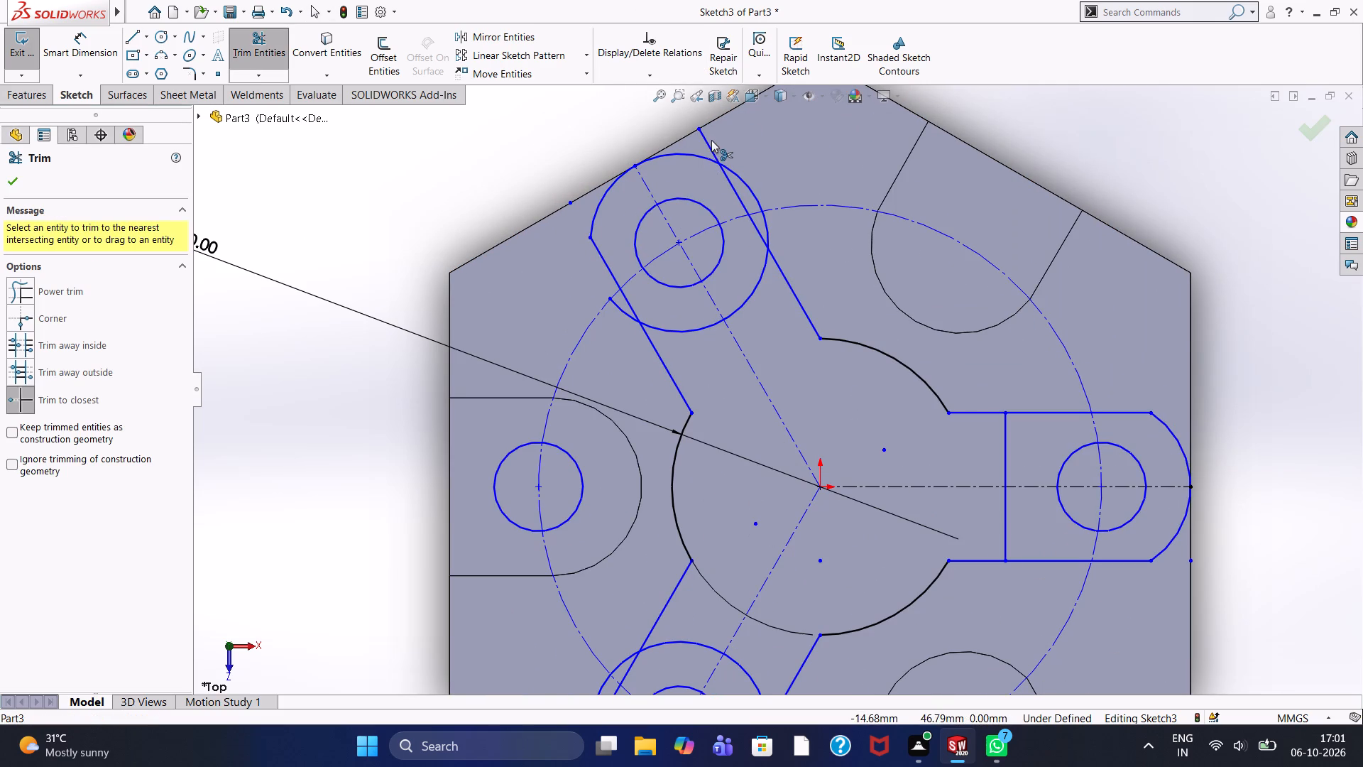
left_click(706, 142)
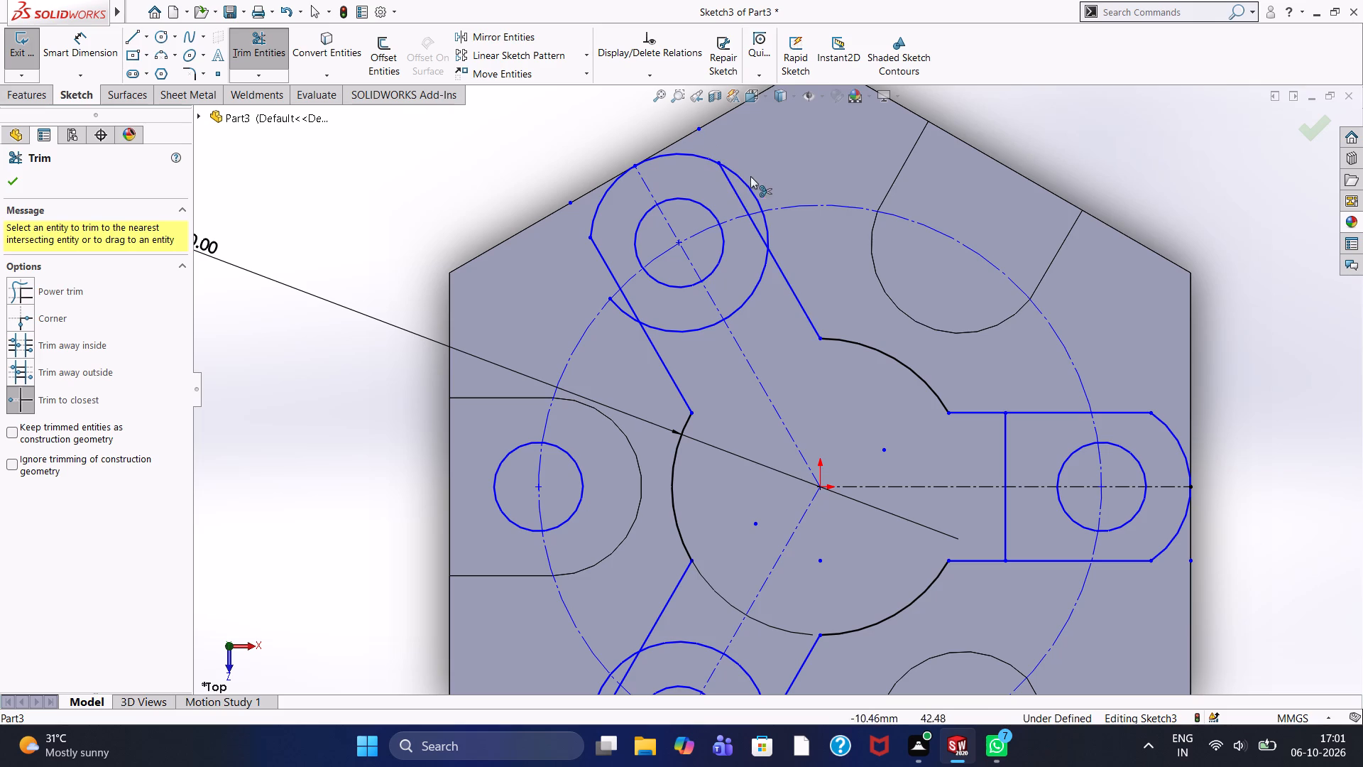
left_click(748, 184)
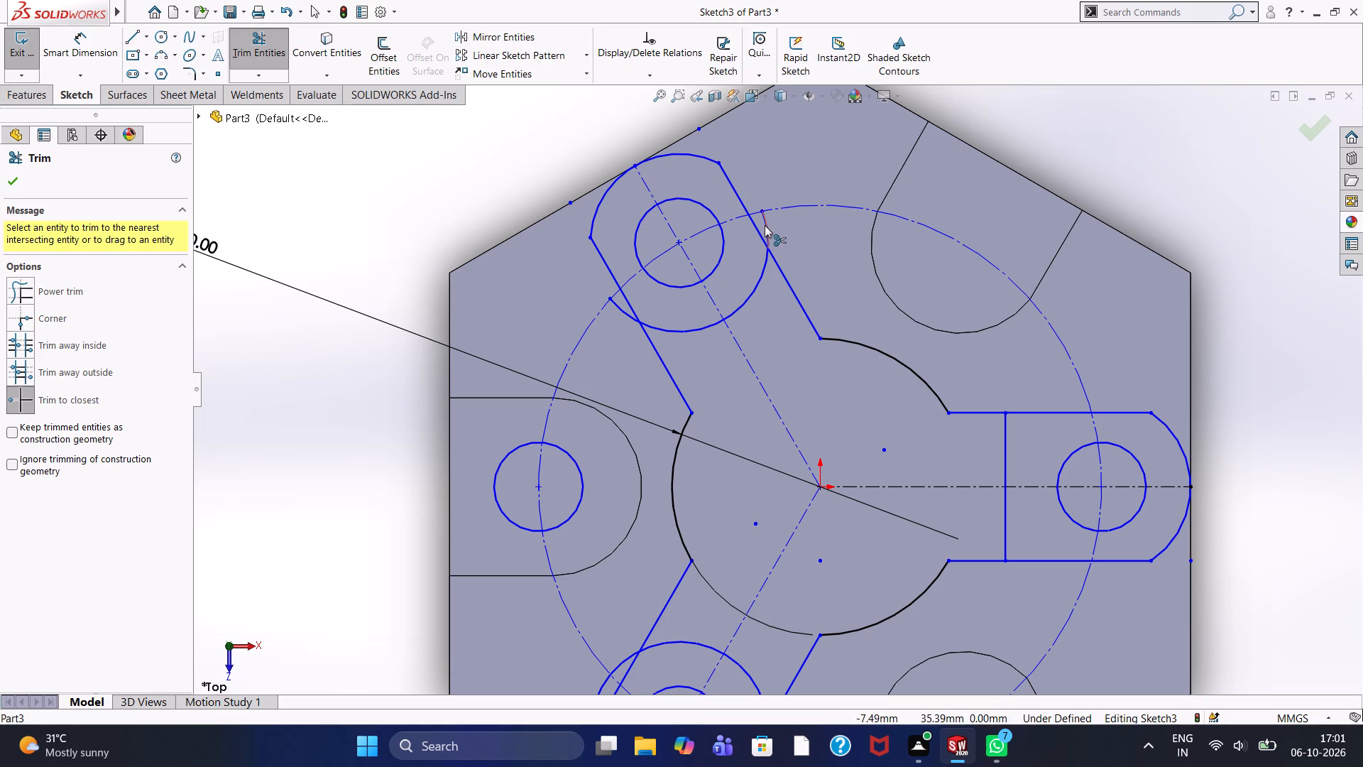
left_click(765, 225)
left_click(757, 285)
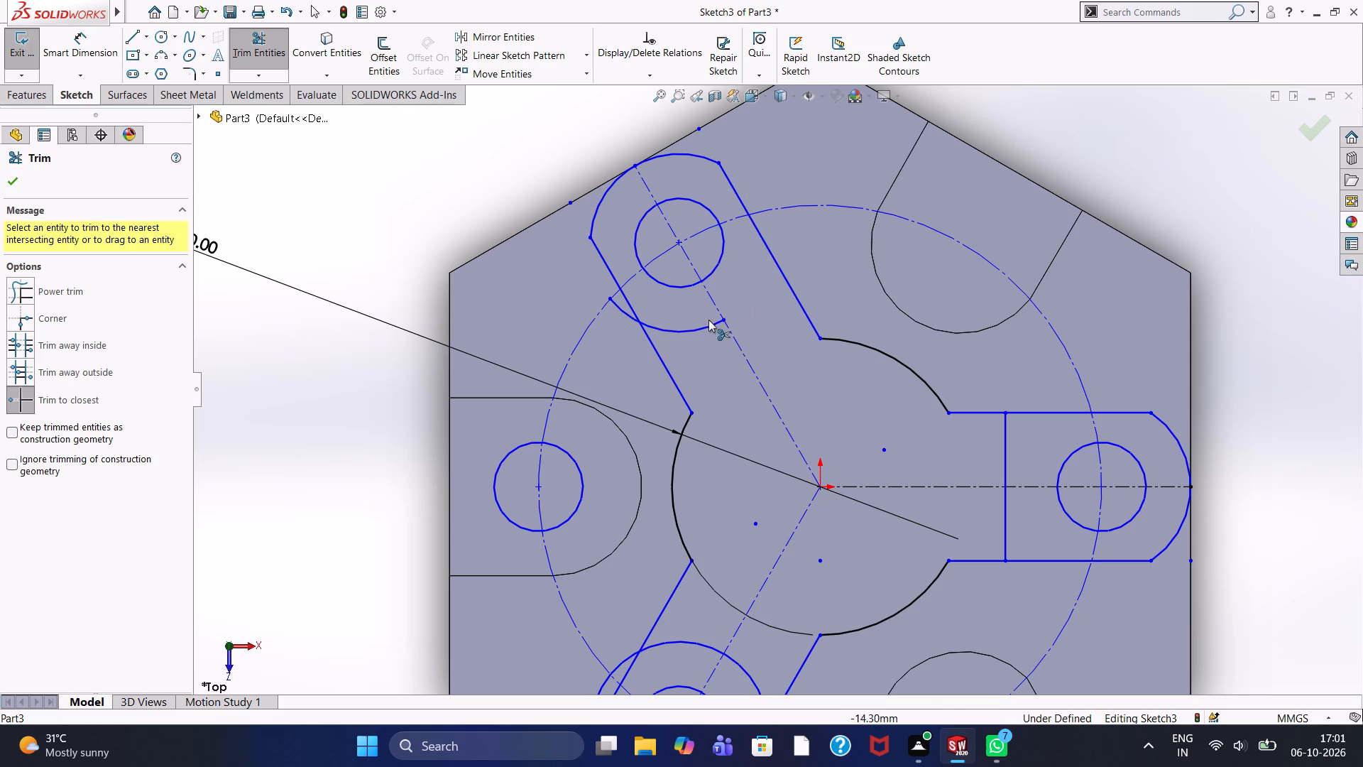
left_click(699, 332)
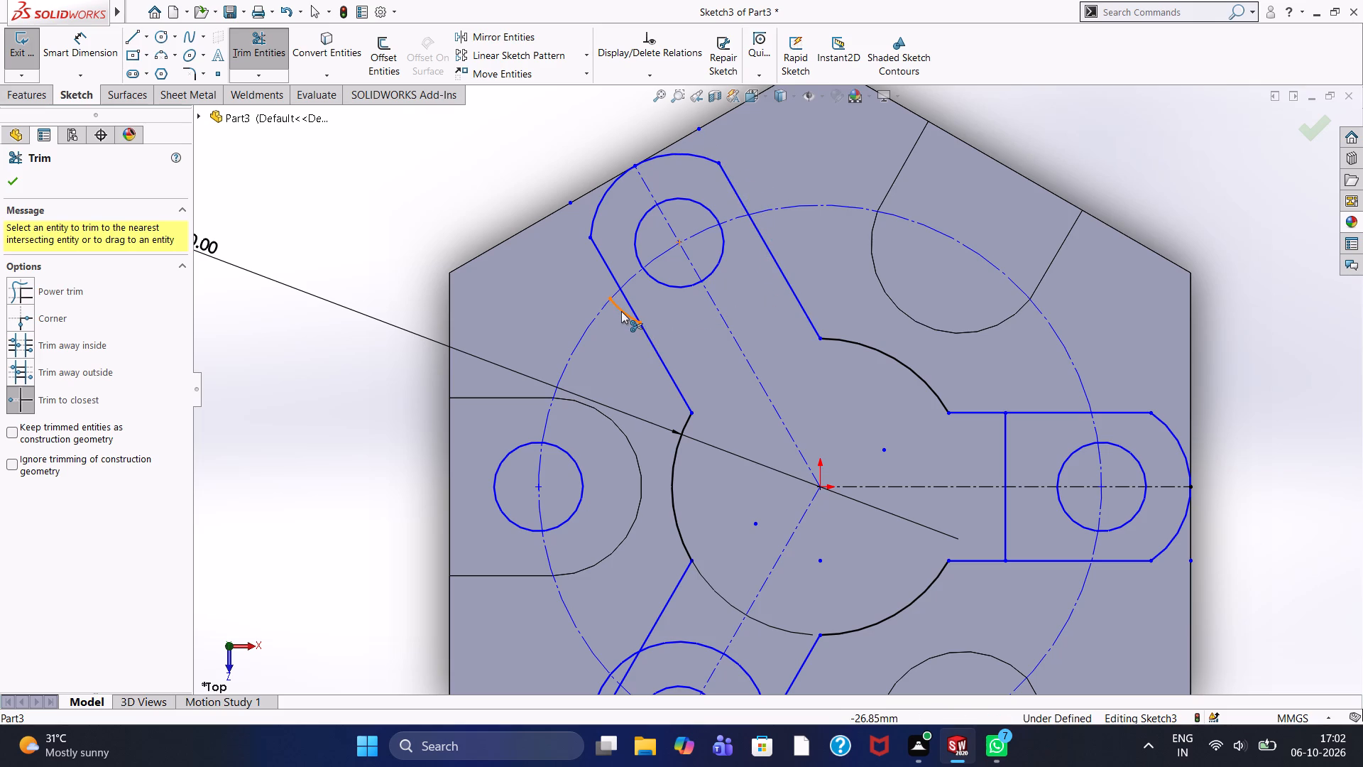
left_click(621, 311)
Trim the R12 circle and edge ends of the lower-left angled slot, keeping only the outer arc as its rounded end.
scroll(648, 375, "up", 4)
scroll(711, 536, "down", 3)
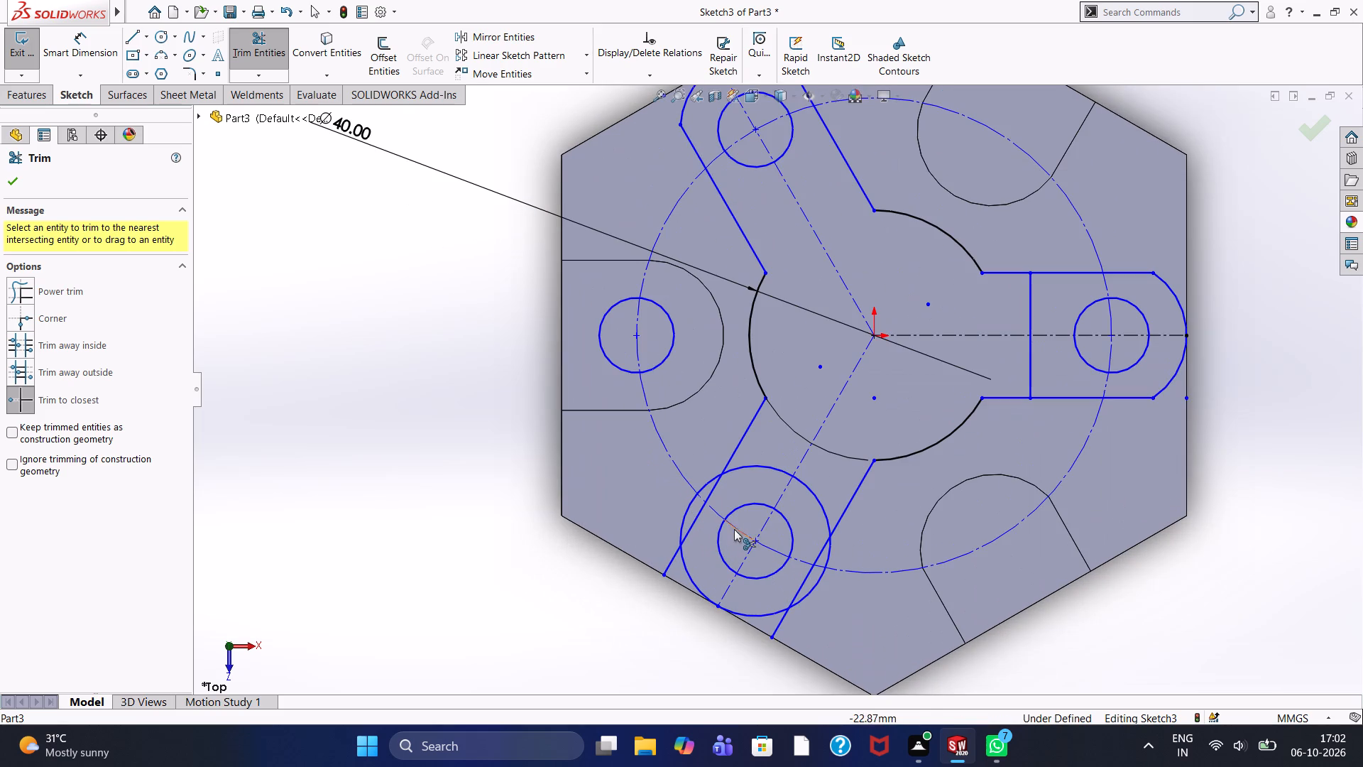
scroll(734, 548, "down", 1)
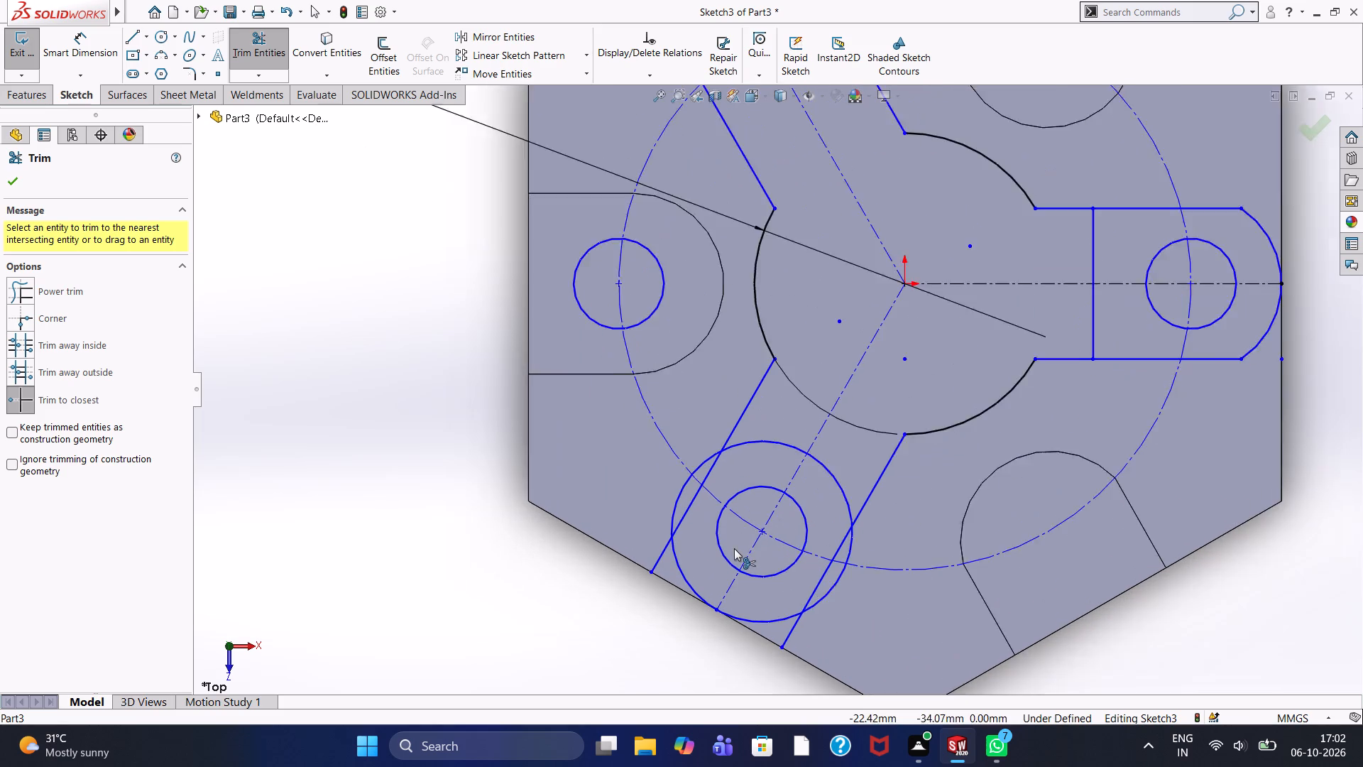
scroll(734, 548, "down", 1)
left_click(666, 487)
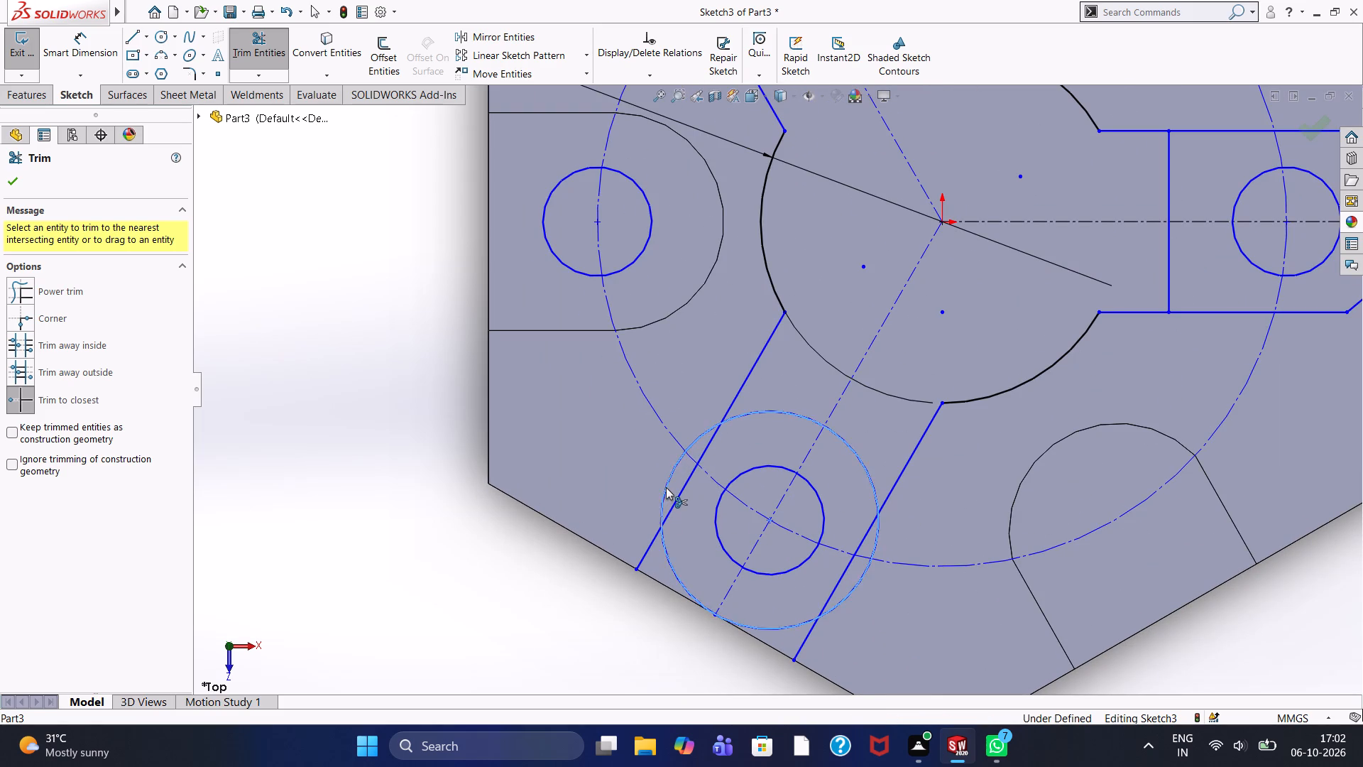
left_click(699, 437)
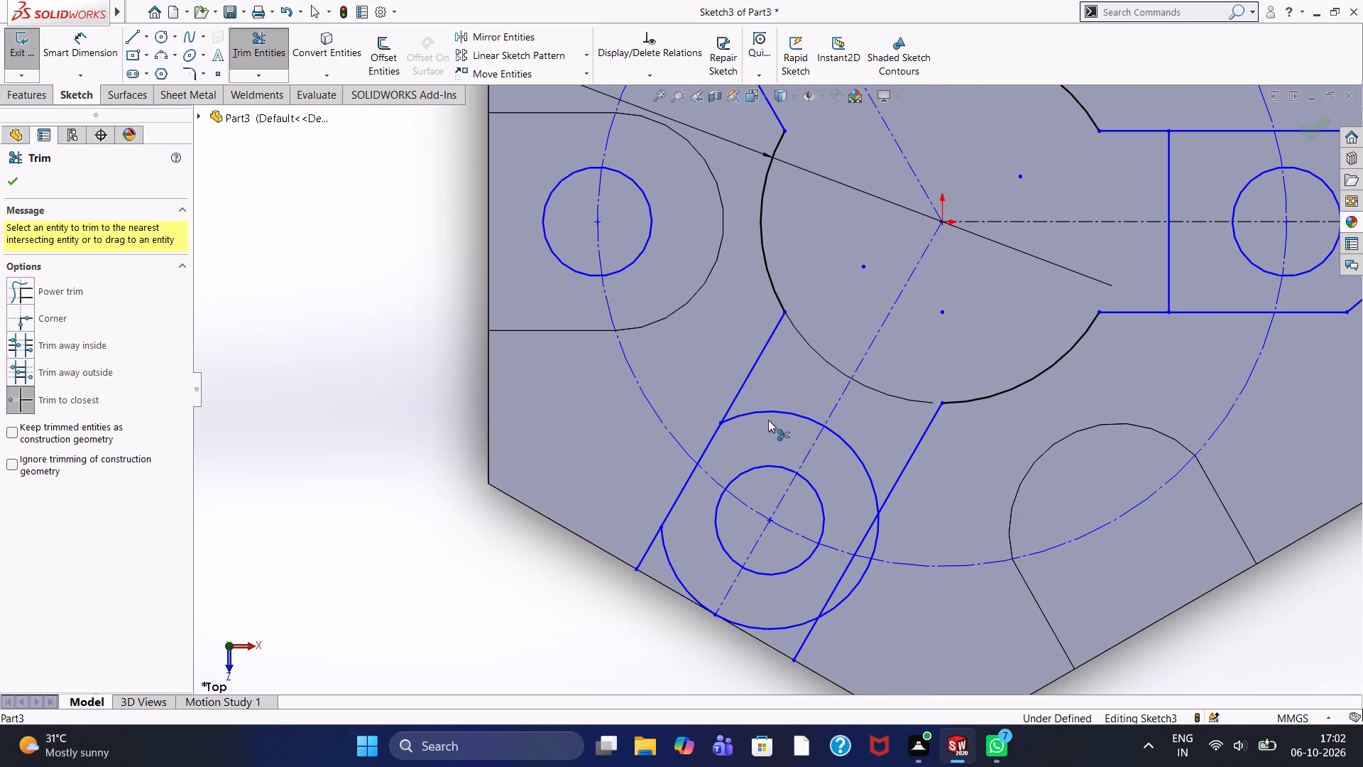
left_click(776, 413)
left_click(871, 476)
left_click(877, 538)
left_click(853, 585)
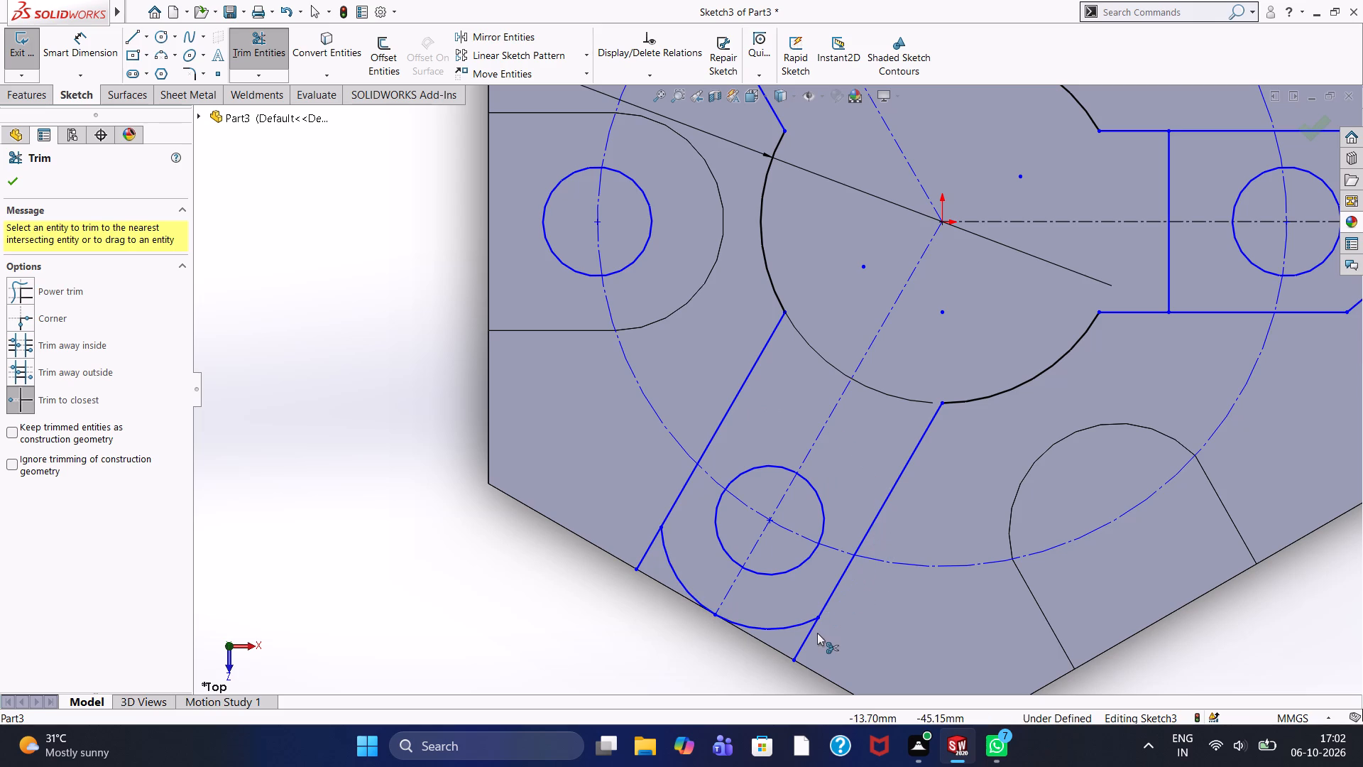
left_click(809, 638)
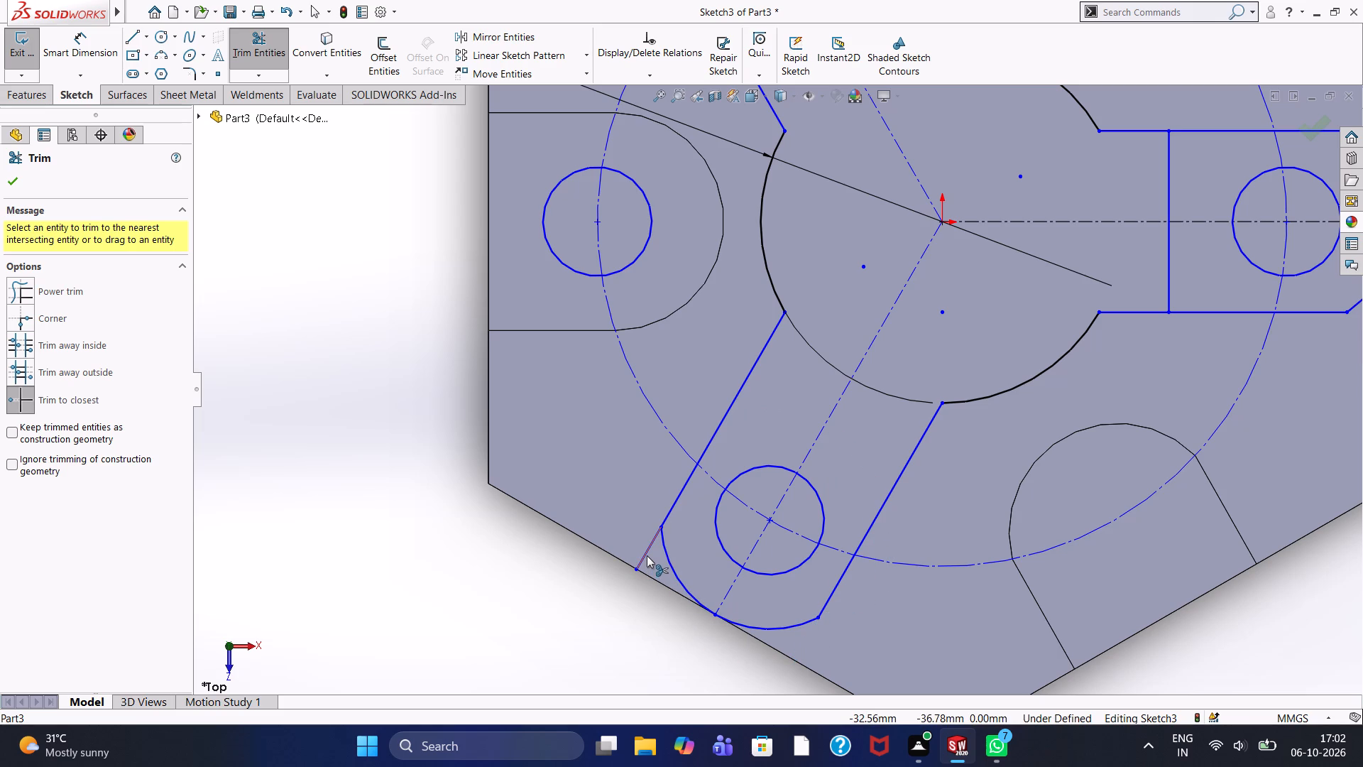
left_click(647, 555)
key("Escape")
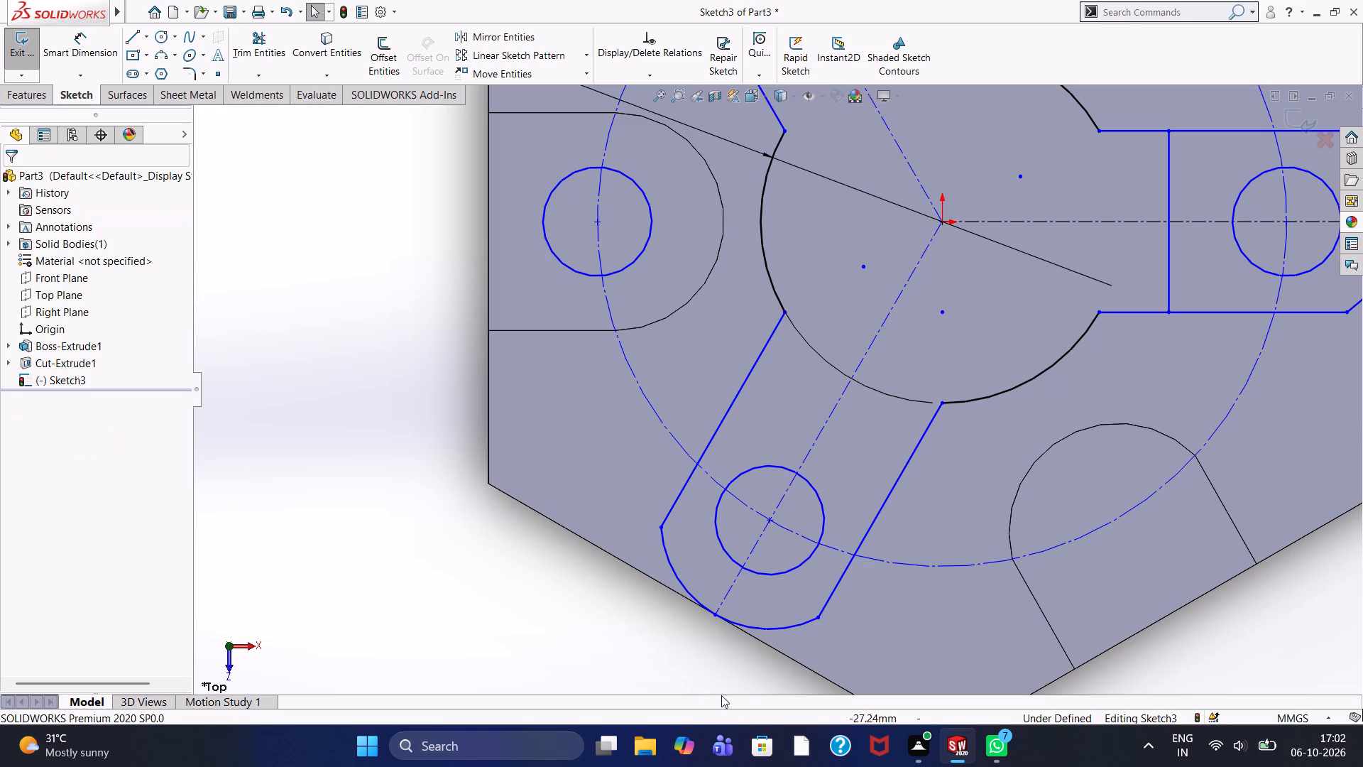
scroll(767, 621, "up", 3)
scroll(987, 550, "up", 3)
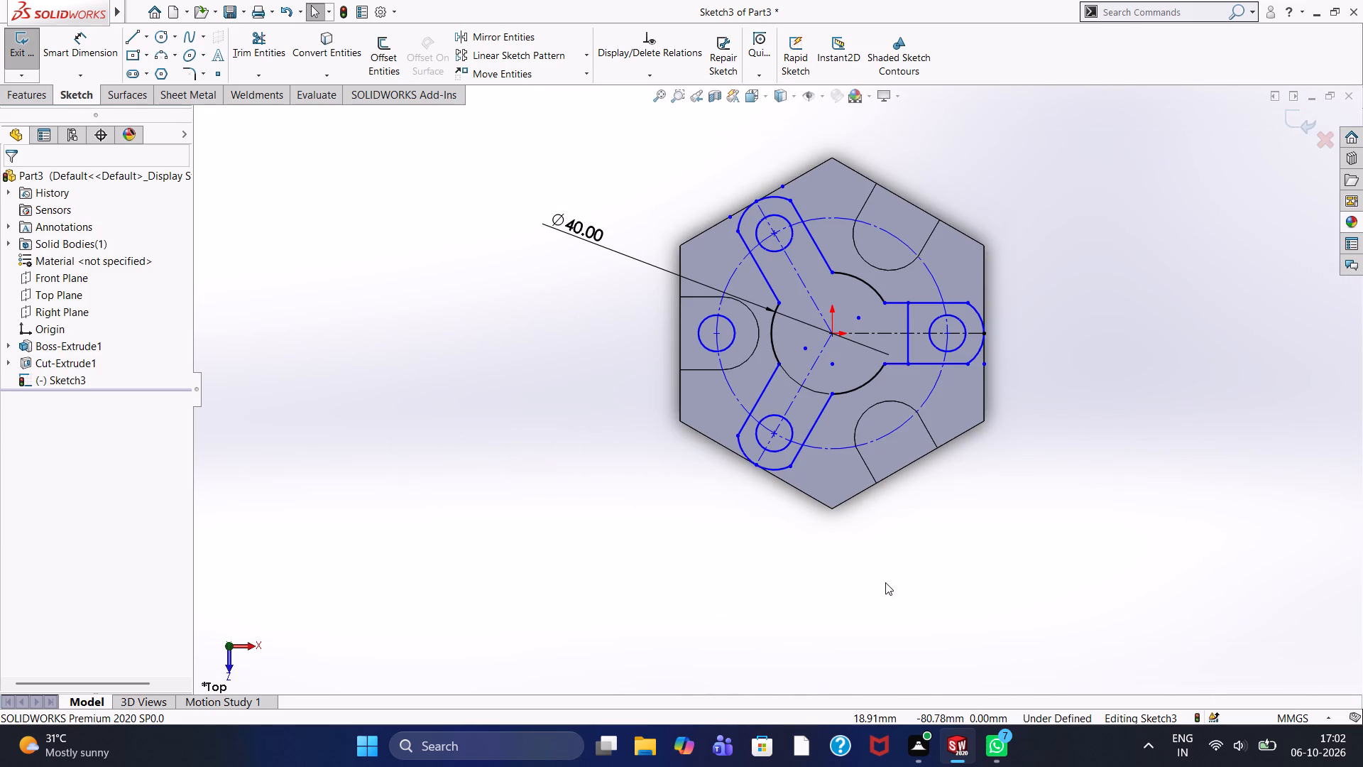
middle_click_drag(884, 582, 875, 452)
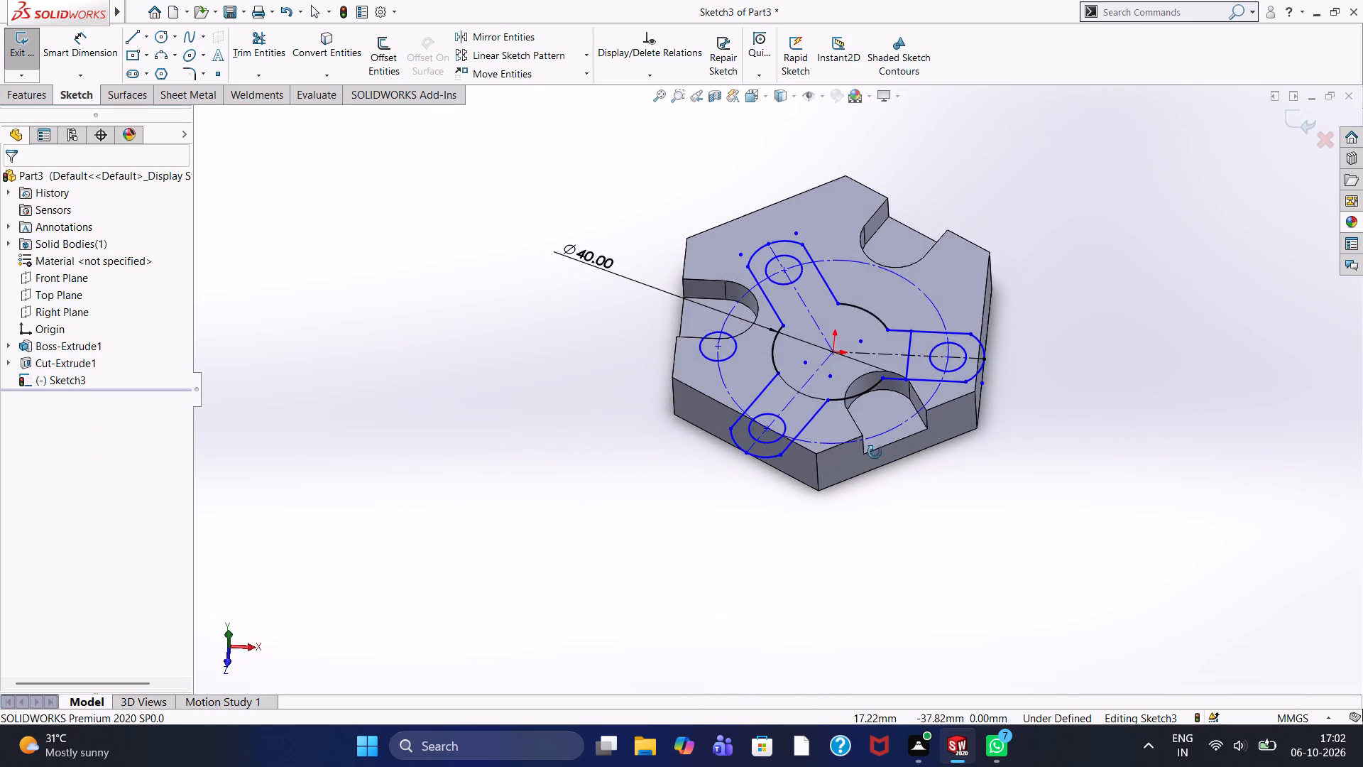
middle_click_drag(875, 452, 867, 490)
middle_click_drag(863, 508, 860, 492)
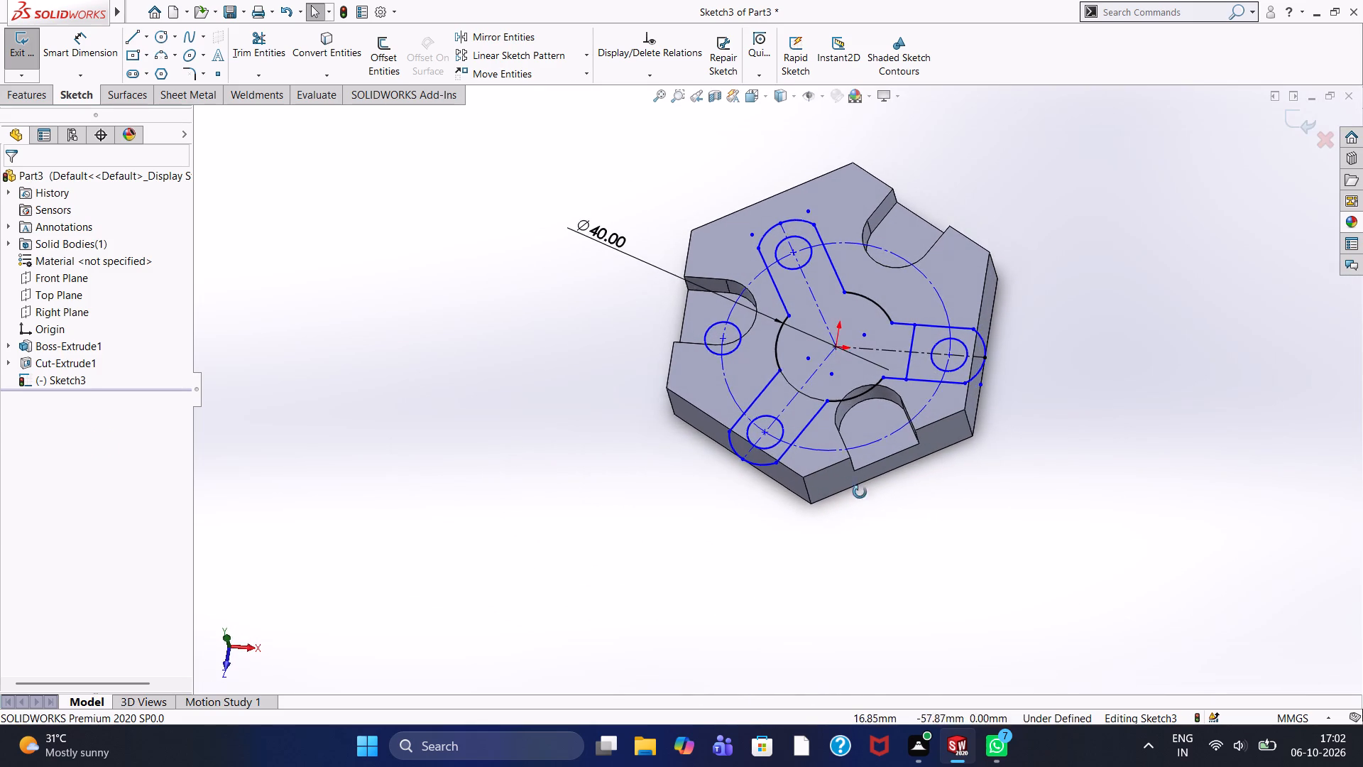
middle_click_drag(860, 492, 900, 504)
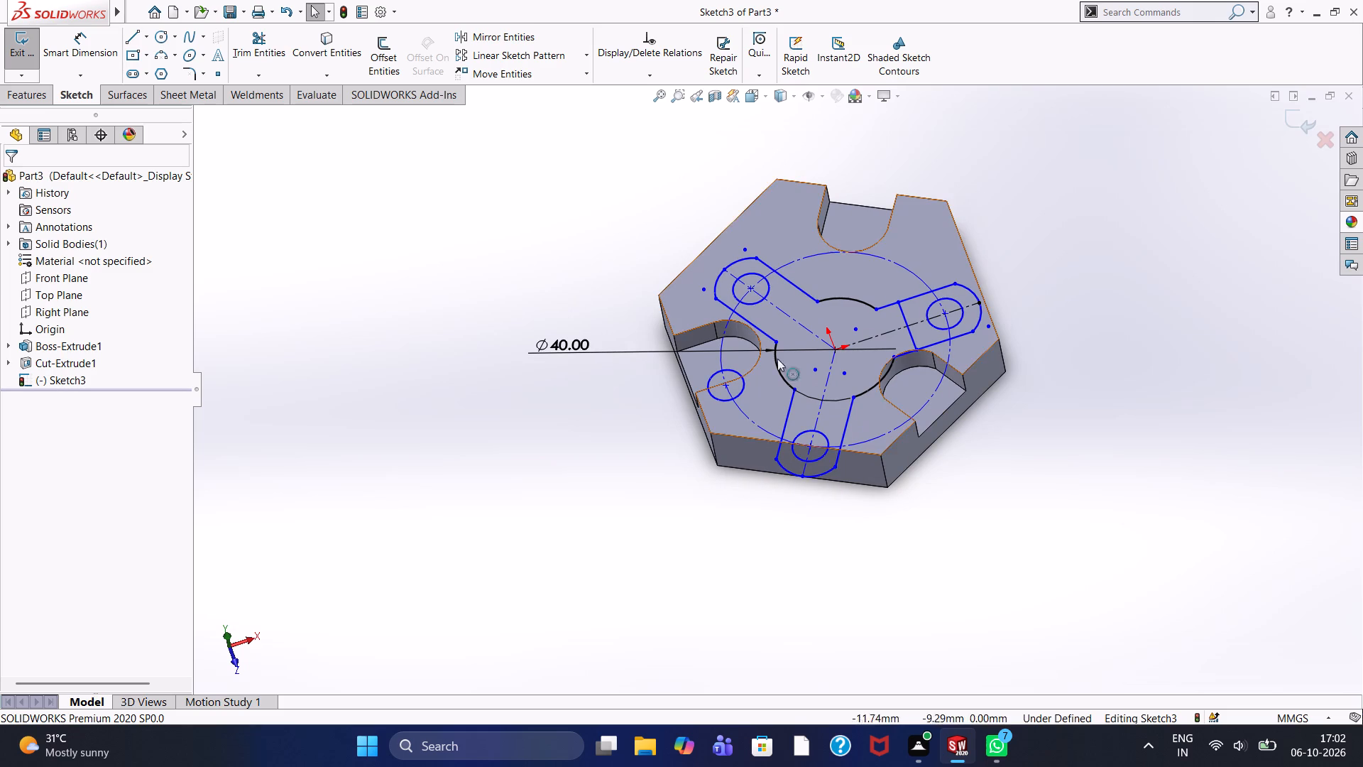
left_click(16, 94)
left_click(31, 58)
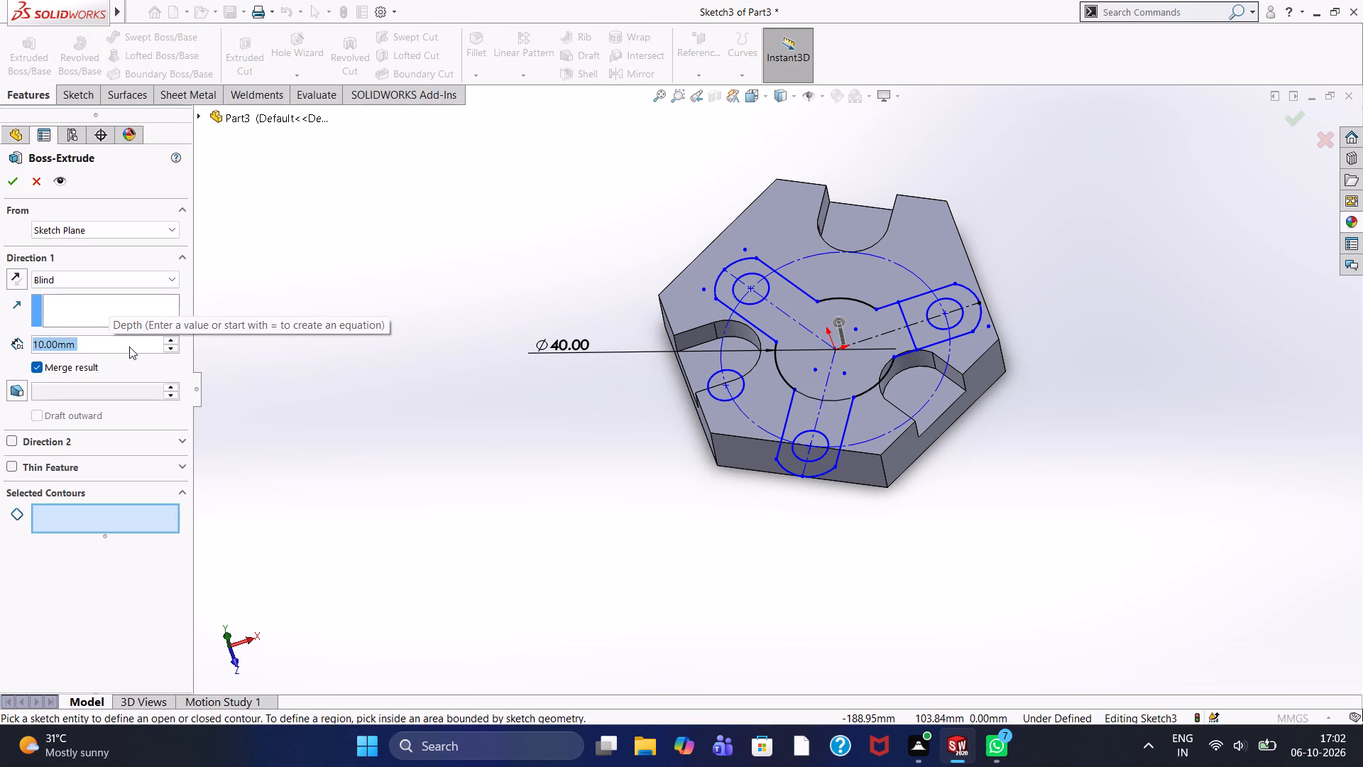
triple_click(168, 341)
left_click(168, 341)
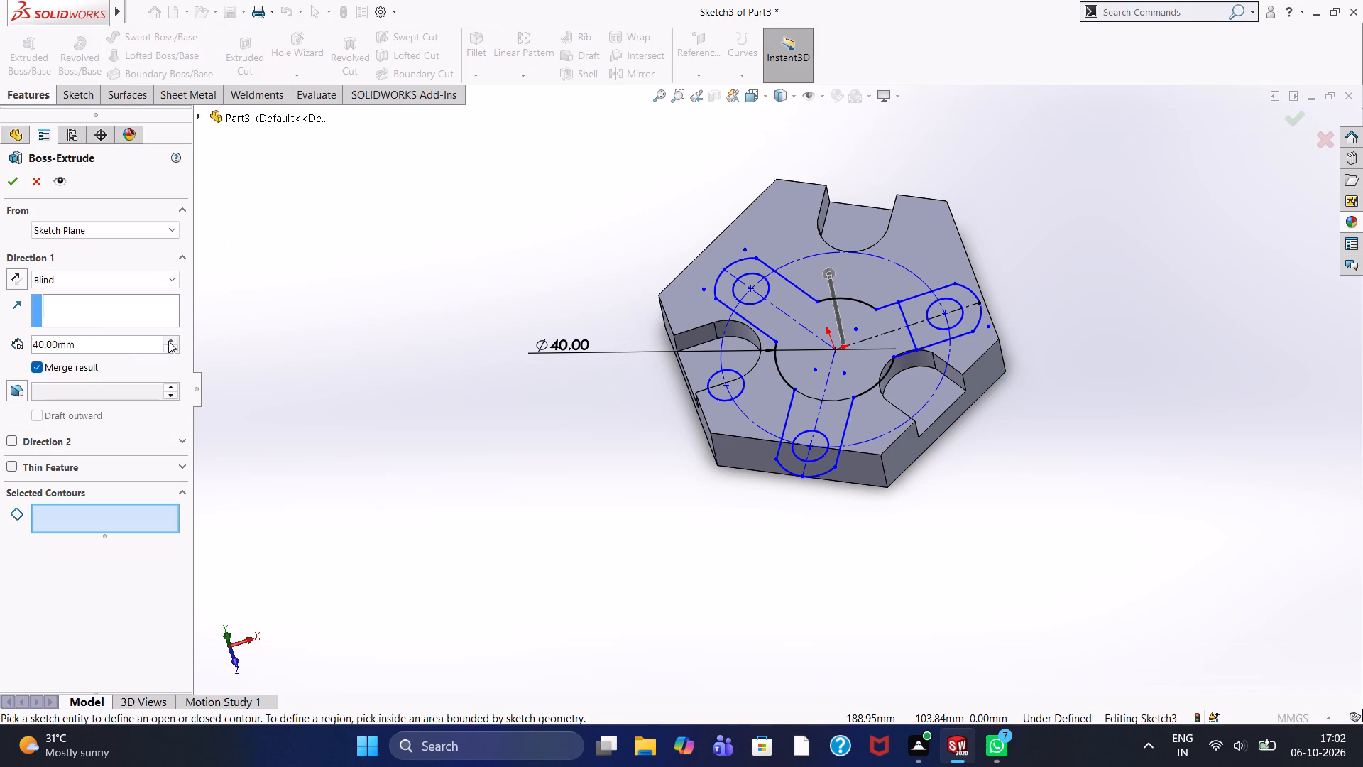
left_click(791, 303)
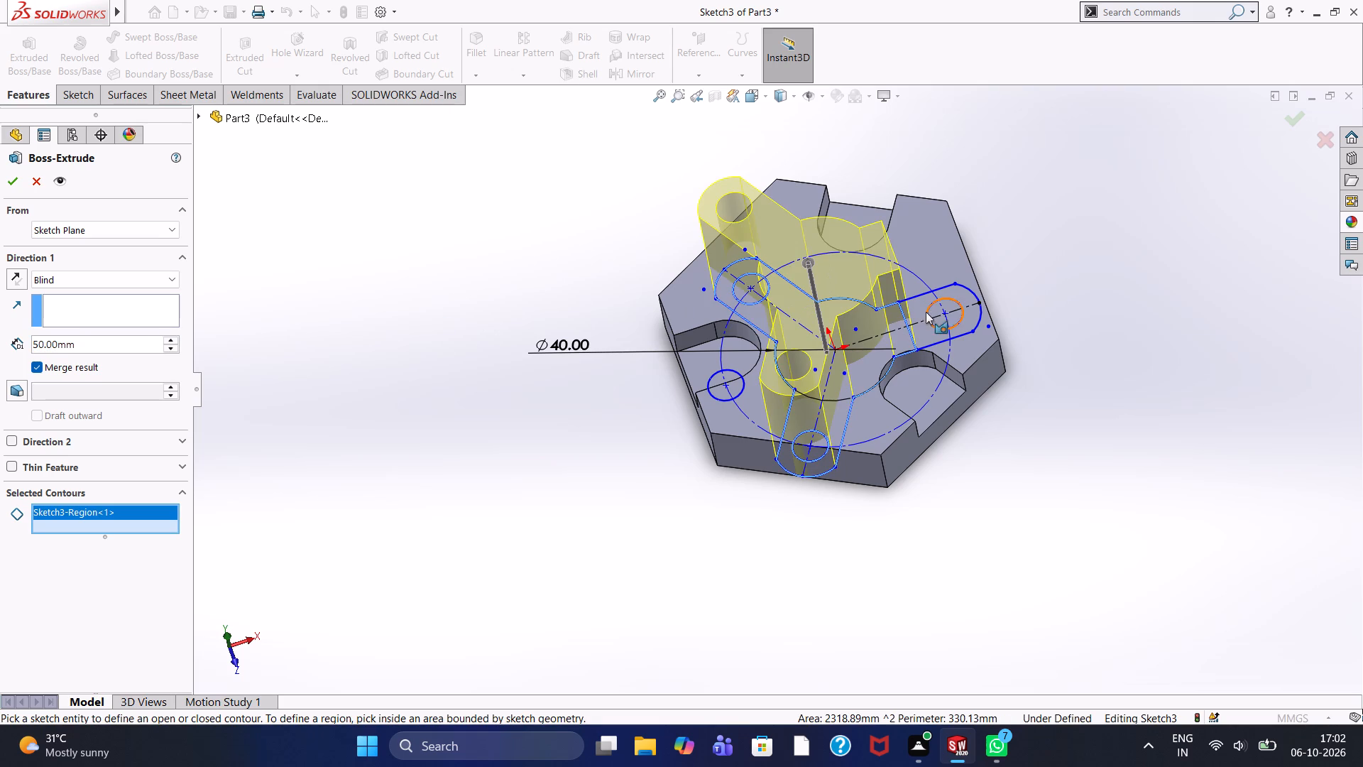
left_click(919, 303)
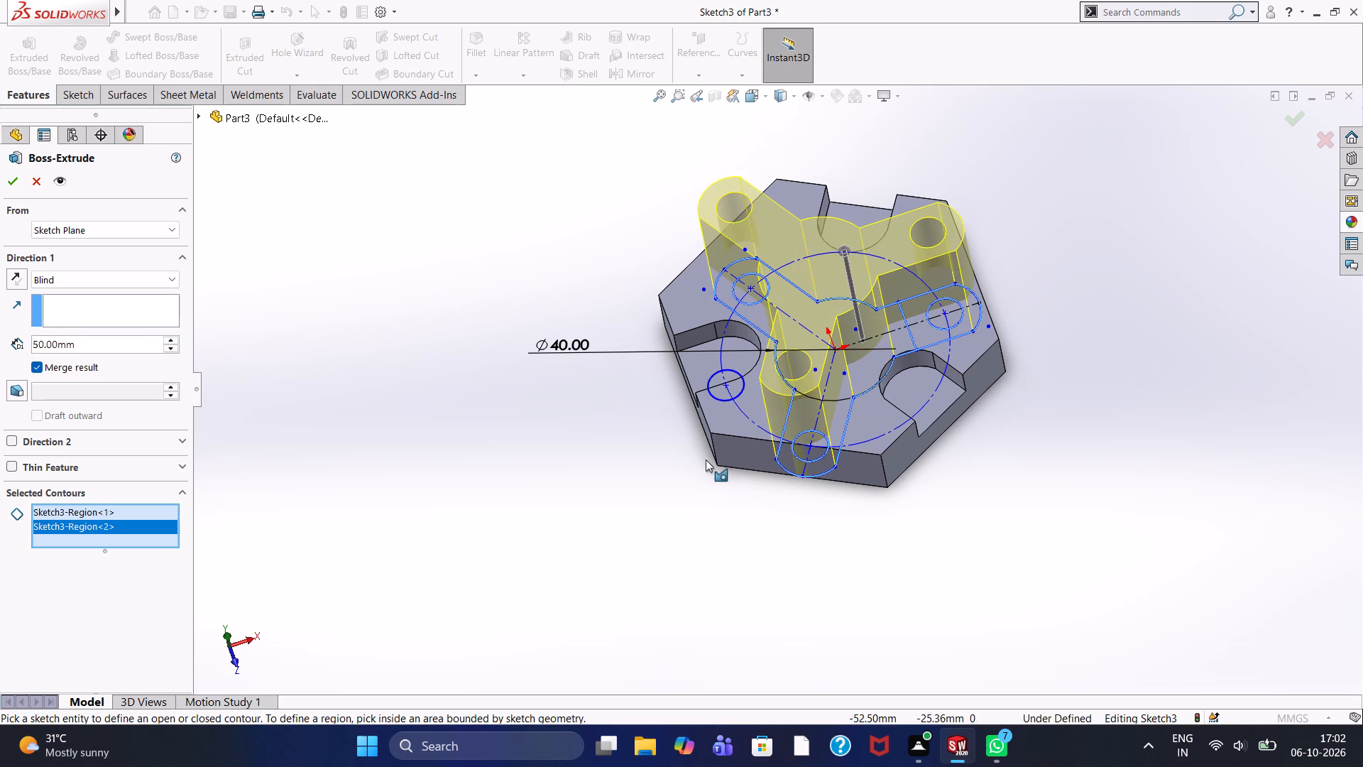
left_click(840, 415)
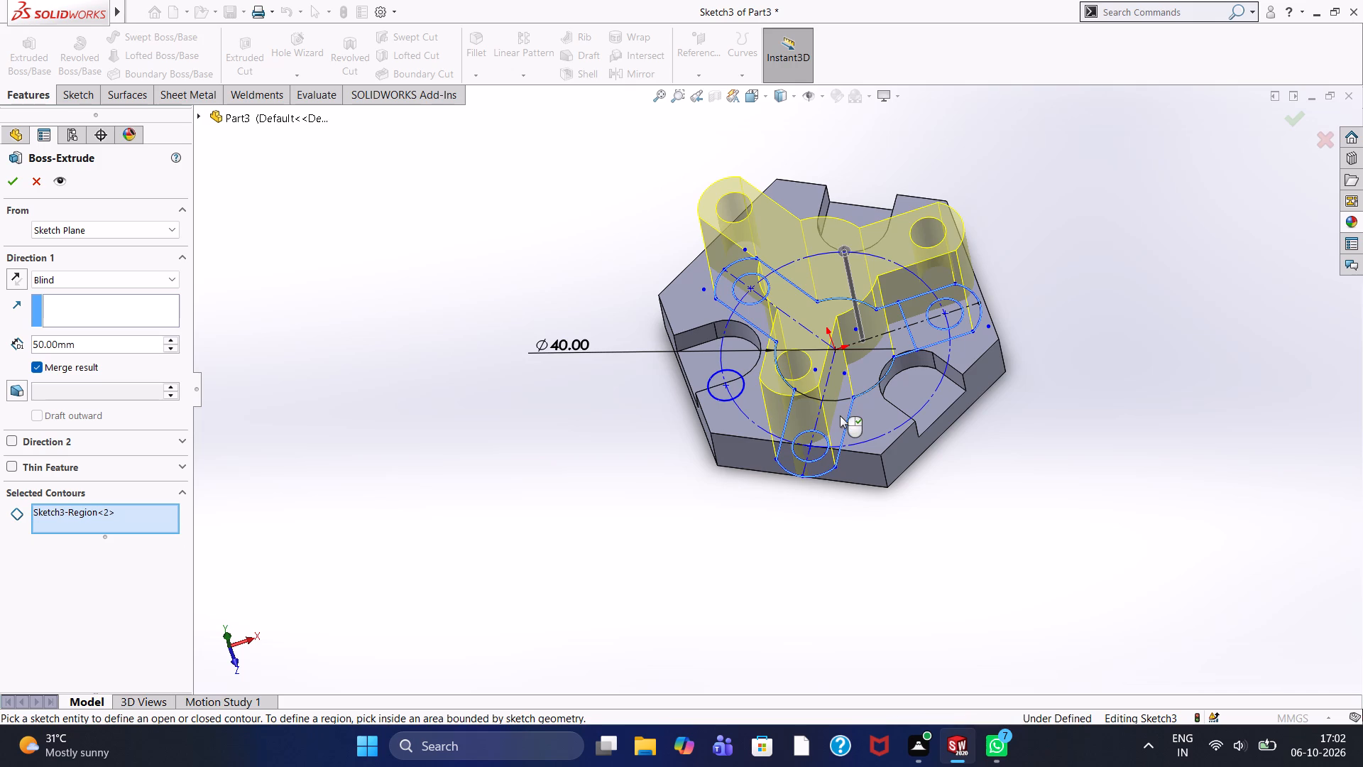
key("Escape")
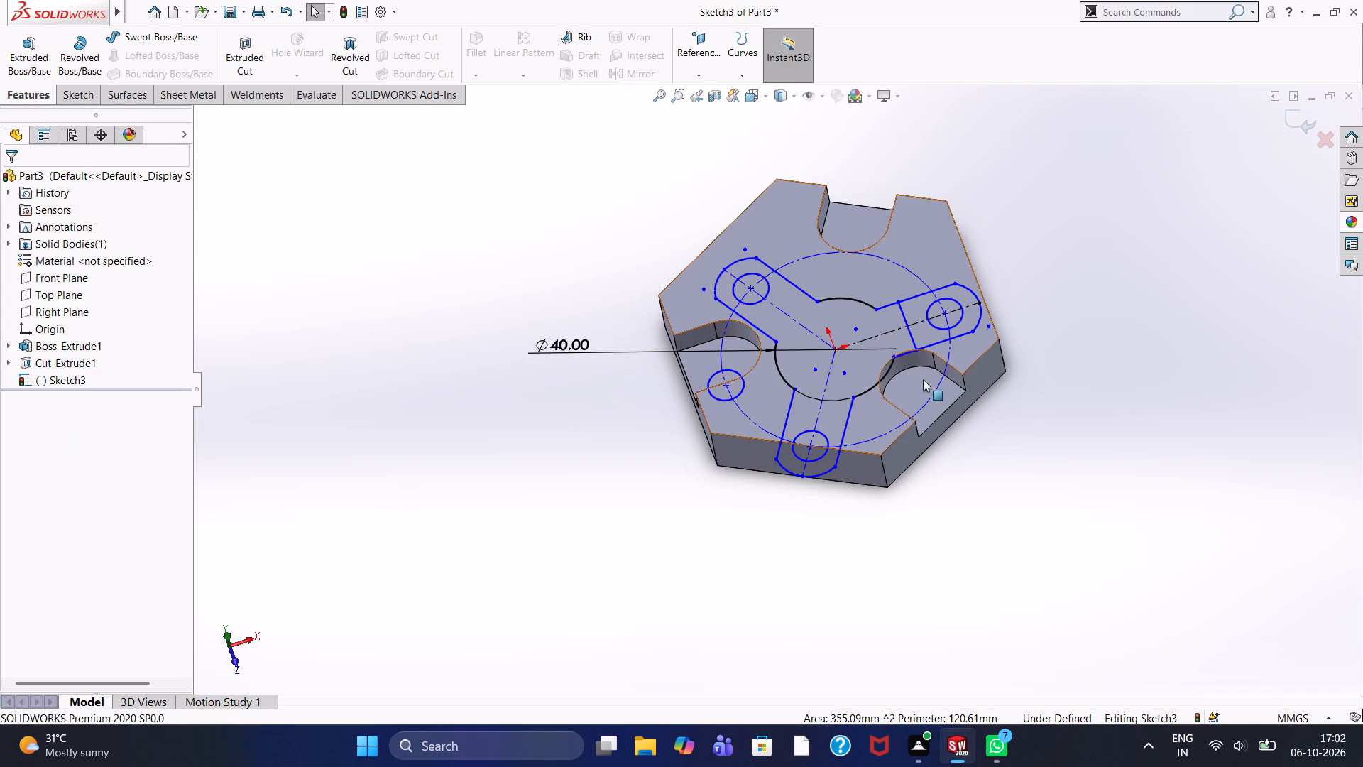
Examine the sketch contours around the centre circle, the horizontal slot and the adjacent edge pocket.
scroll(938, 356, "down", 7)
scroll(865, 337, "down", 6)
scroll(683, 535, "down", 6)
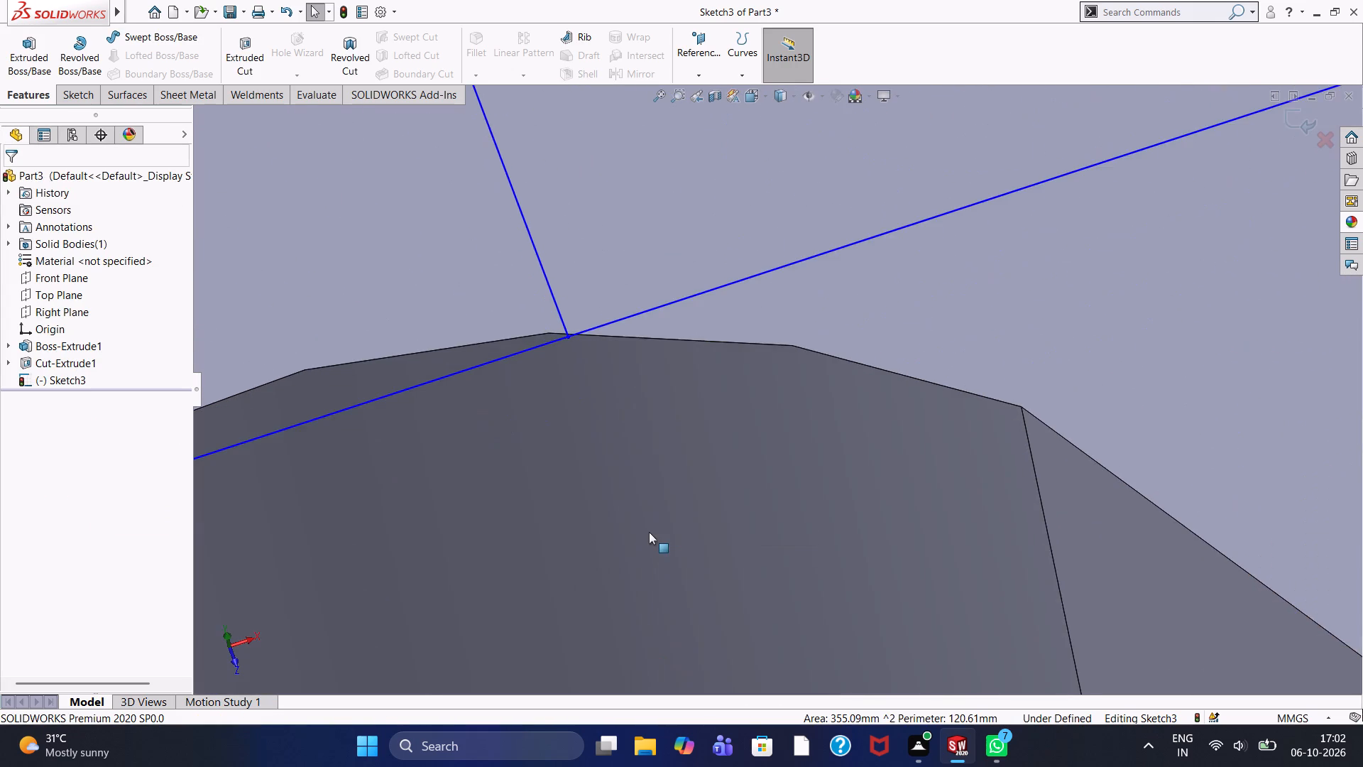
scroll(647, 527, "up", 13)
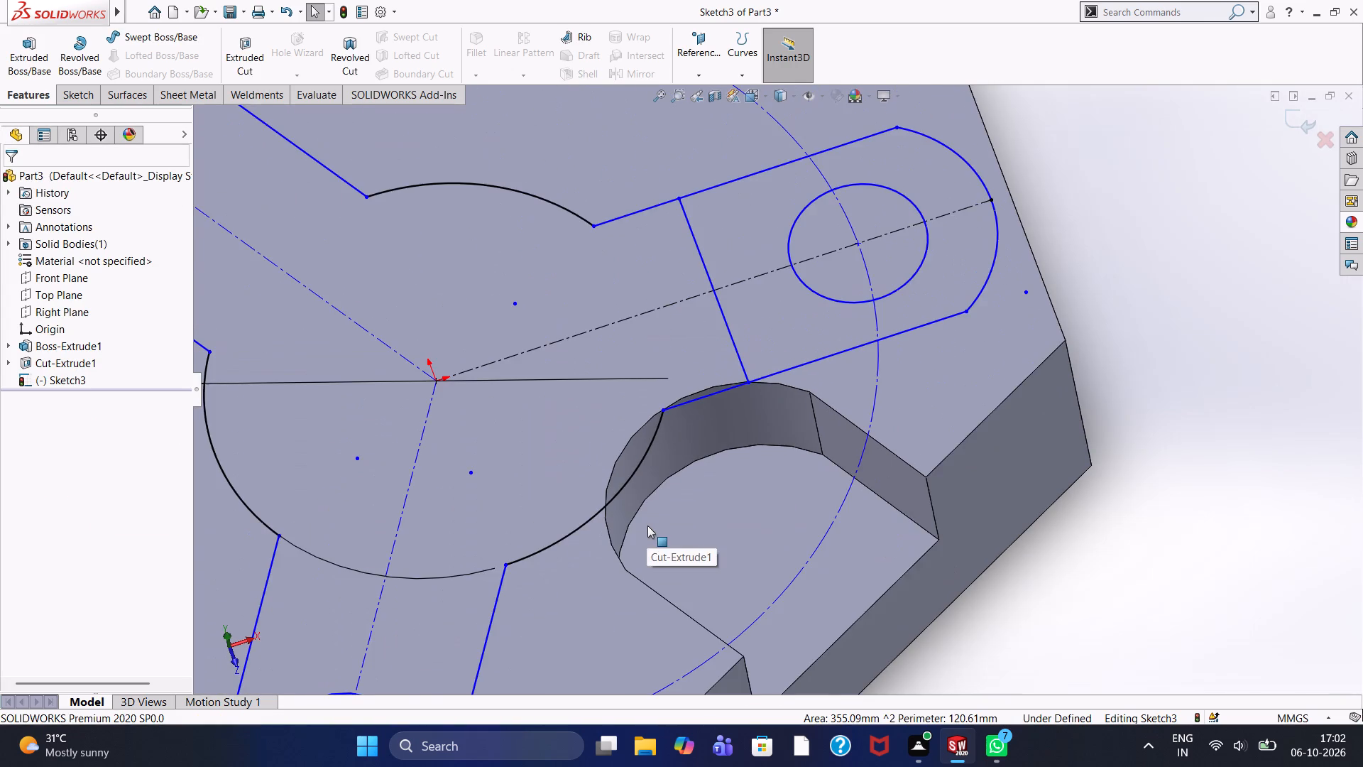
scroll(647, 526, "up", 4)
scroll(721, 462, "down", 1)
key("Escape")
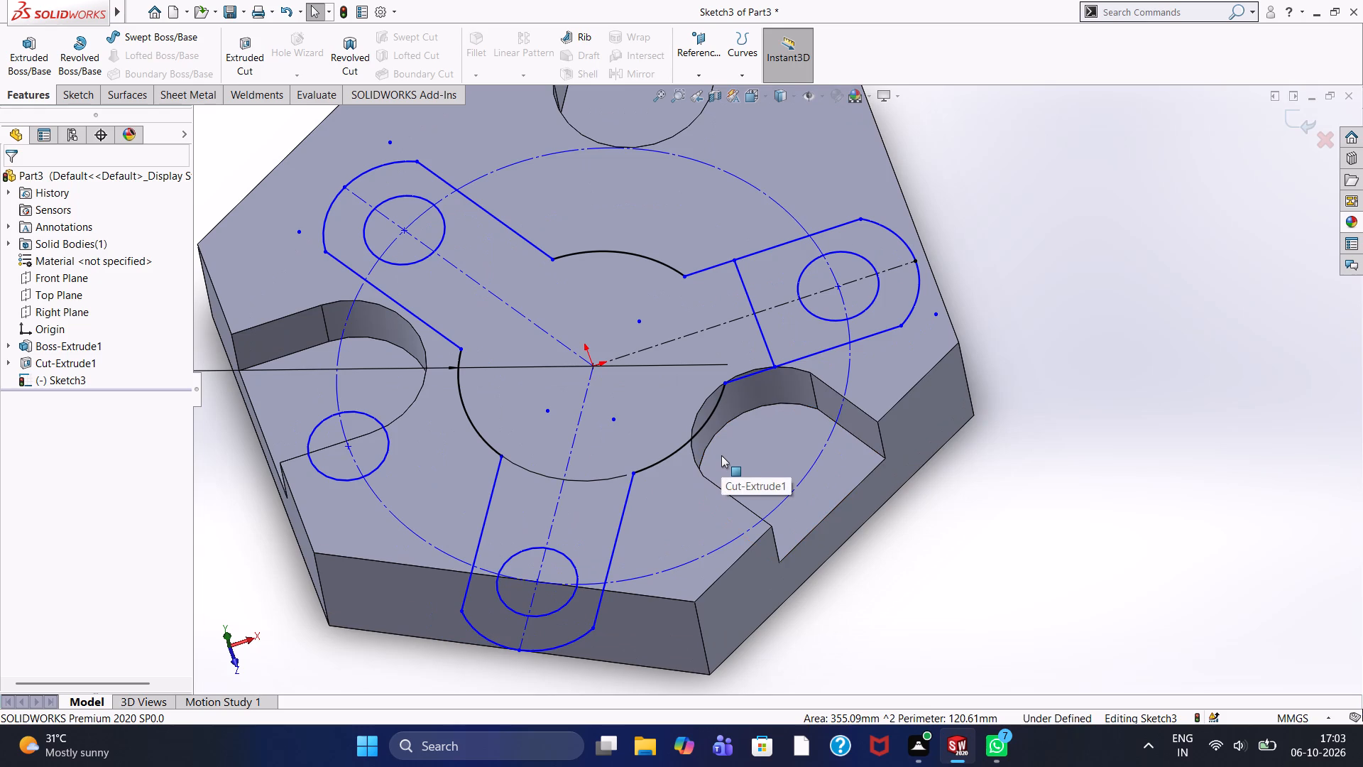
key("Escape")
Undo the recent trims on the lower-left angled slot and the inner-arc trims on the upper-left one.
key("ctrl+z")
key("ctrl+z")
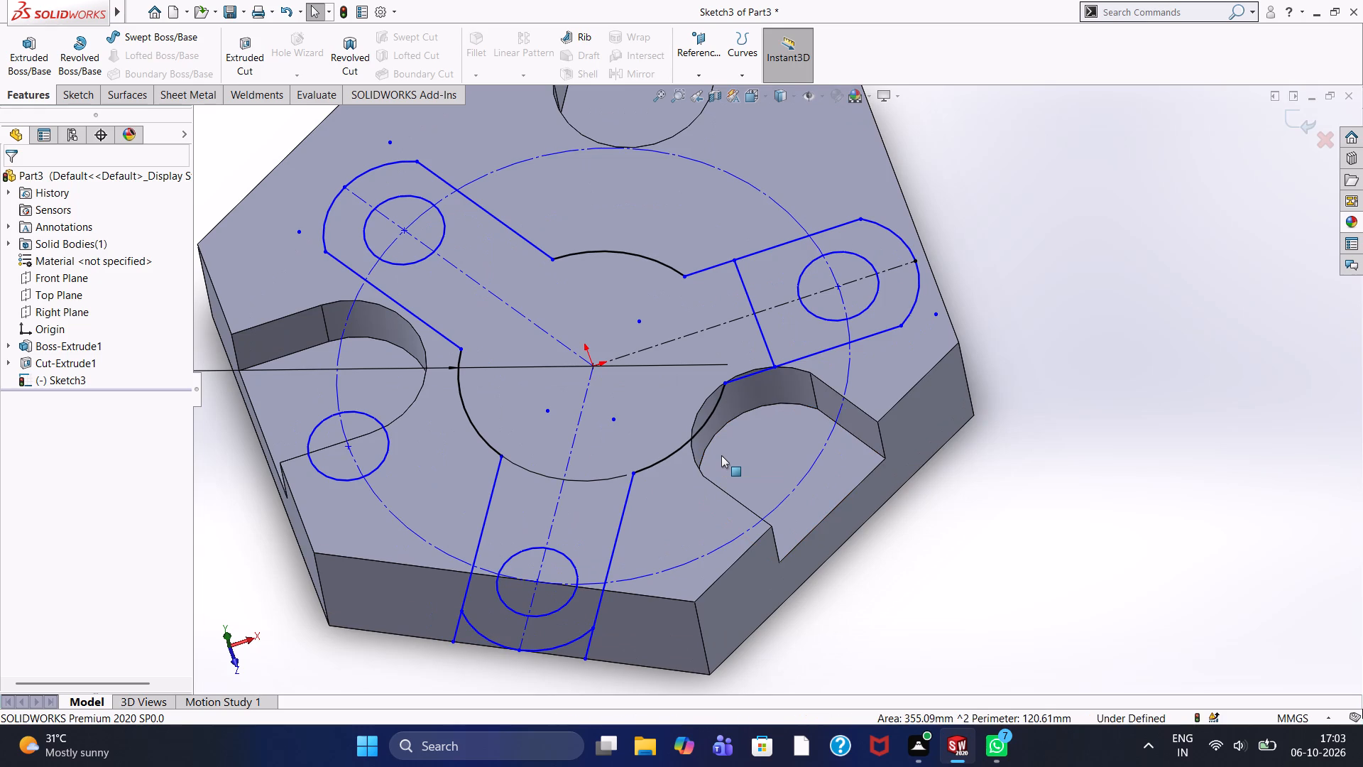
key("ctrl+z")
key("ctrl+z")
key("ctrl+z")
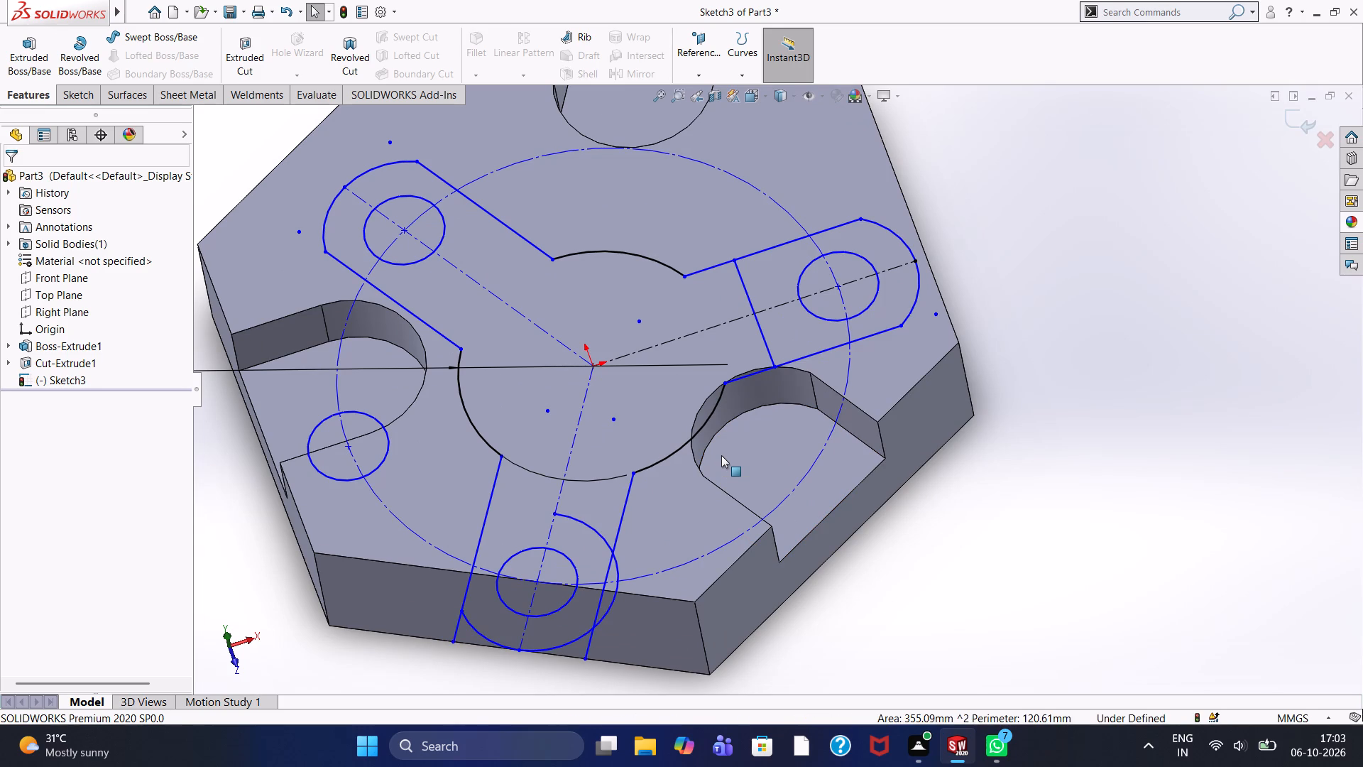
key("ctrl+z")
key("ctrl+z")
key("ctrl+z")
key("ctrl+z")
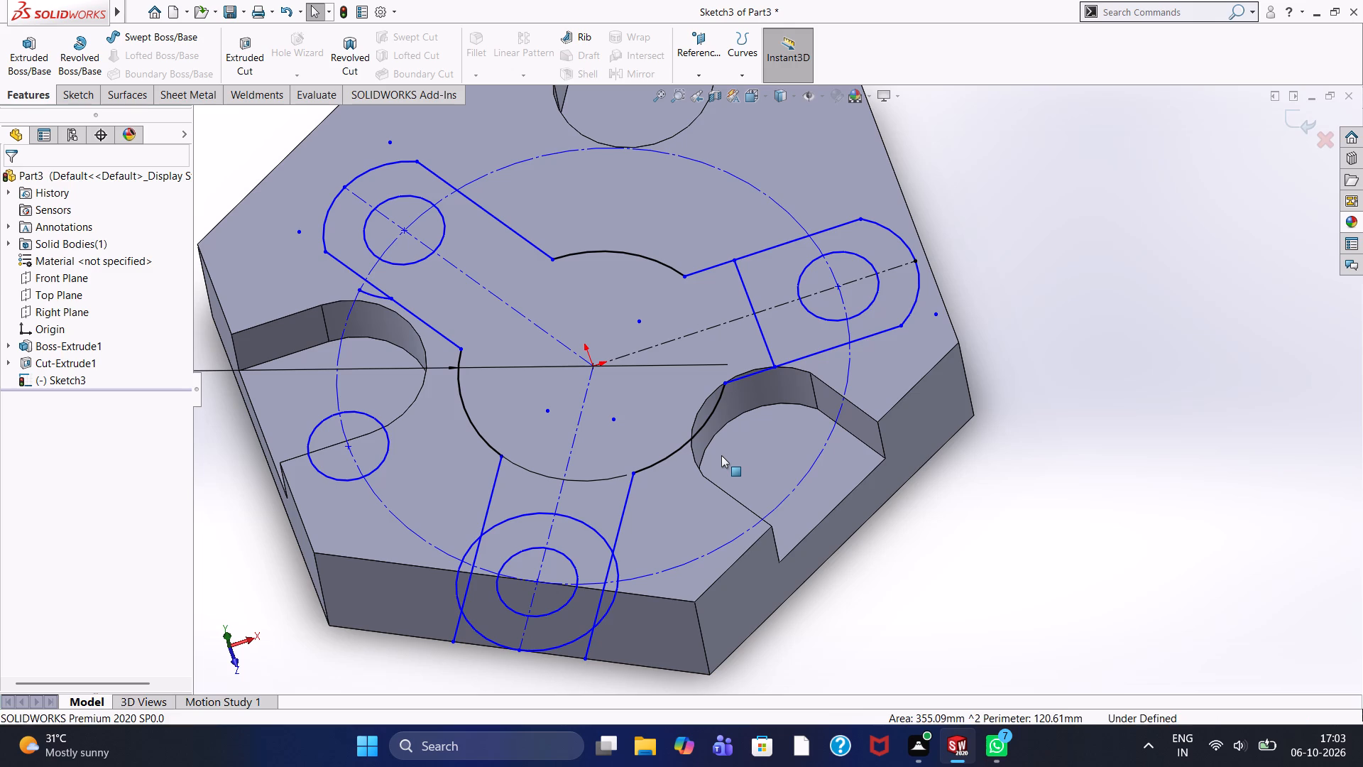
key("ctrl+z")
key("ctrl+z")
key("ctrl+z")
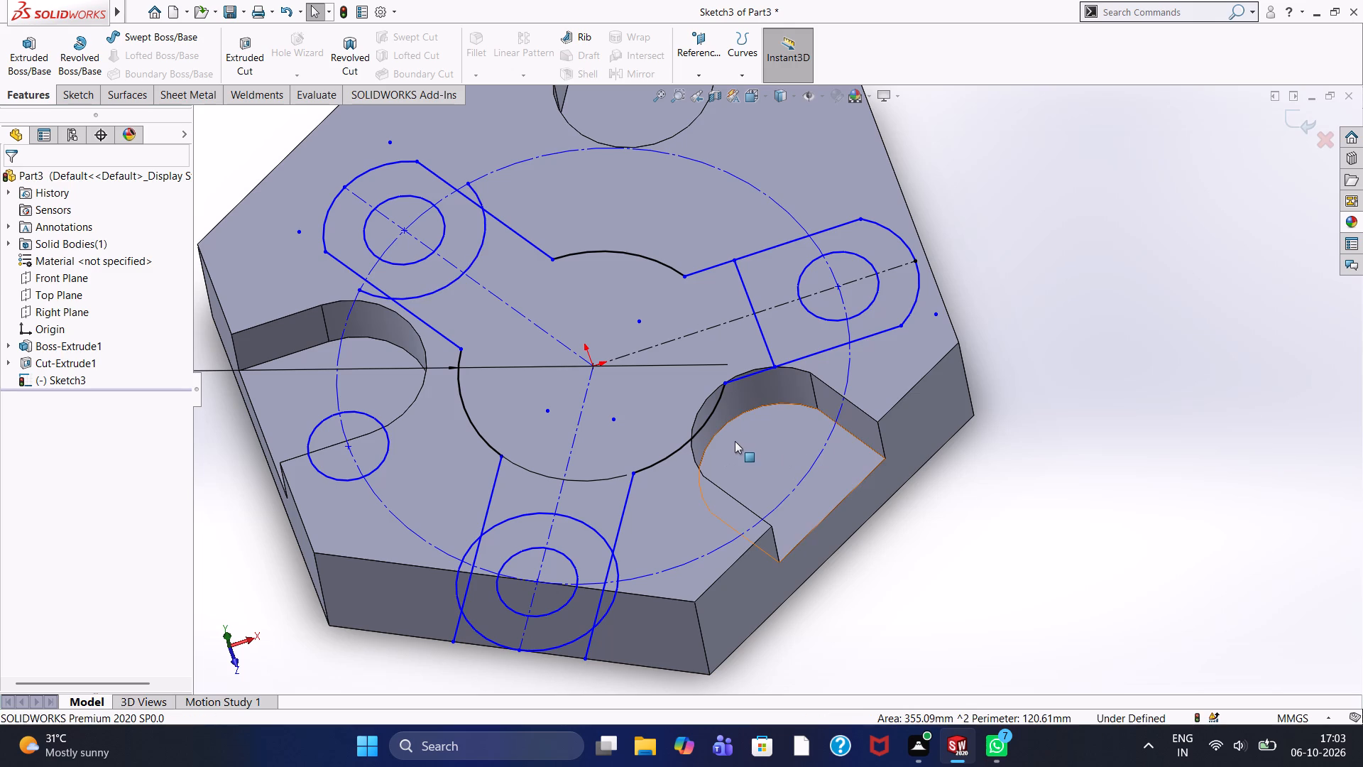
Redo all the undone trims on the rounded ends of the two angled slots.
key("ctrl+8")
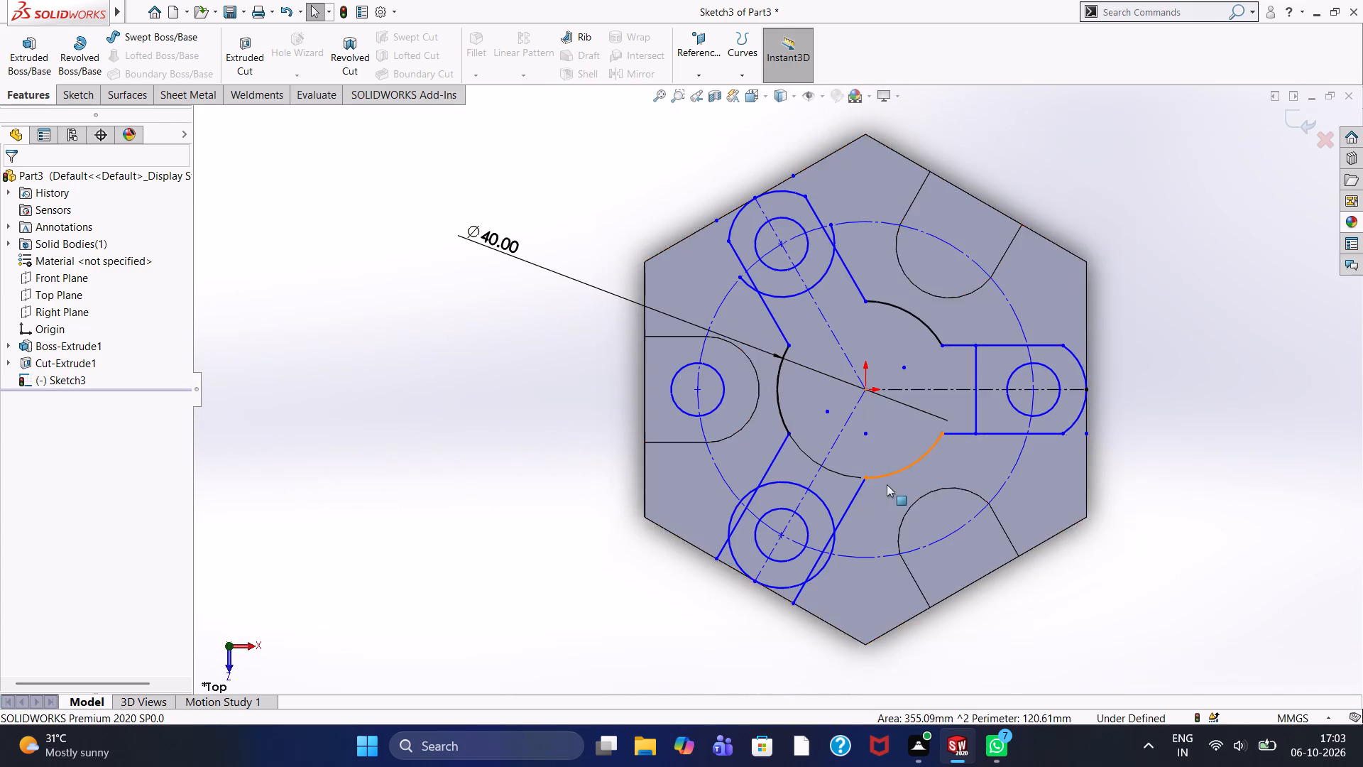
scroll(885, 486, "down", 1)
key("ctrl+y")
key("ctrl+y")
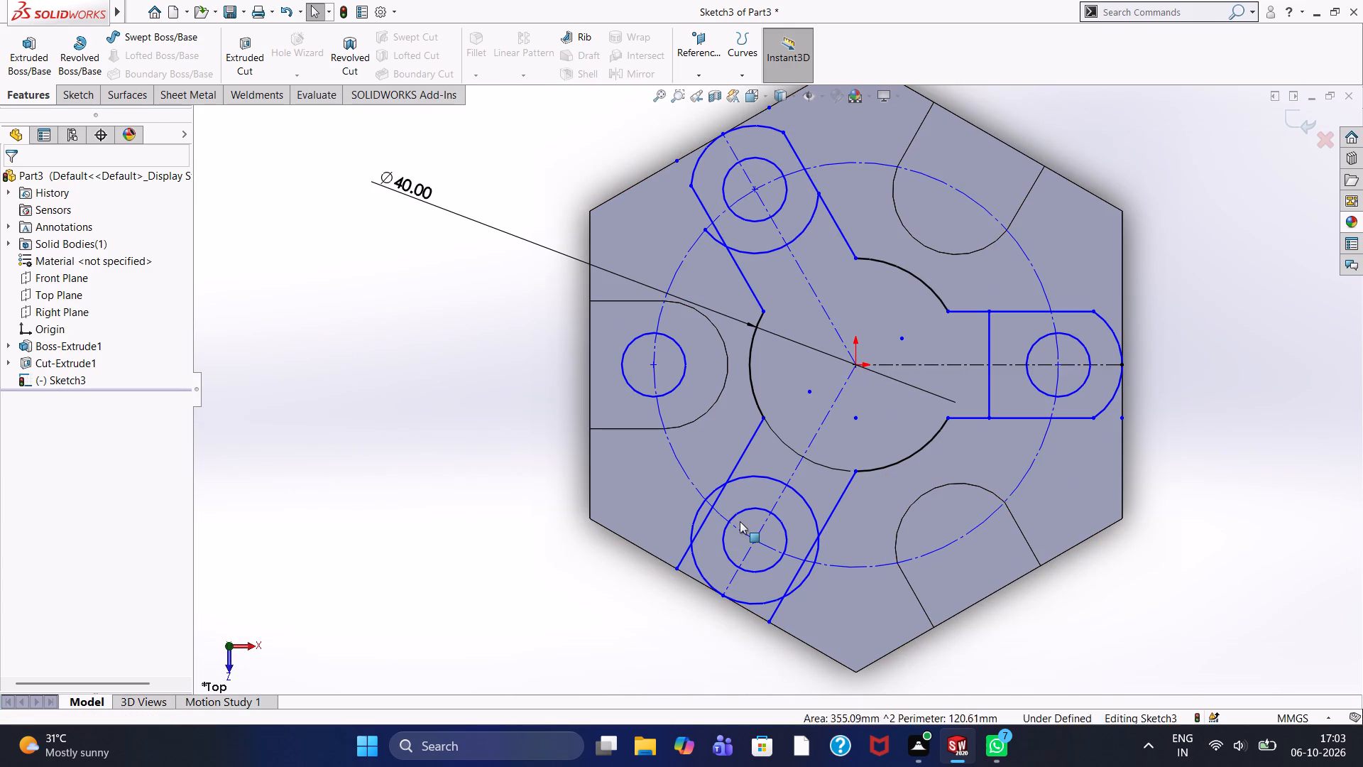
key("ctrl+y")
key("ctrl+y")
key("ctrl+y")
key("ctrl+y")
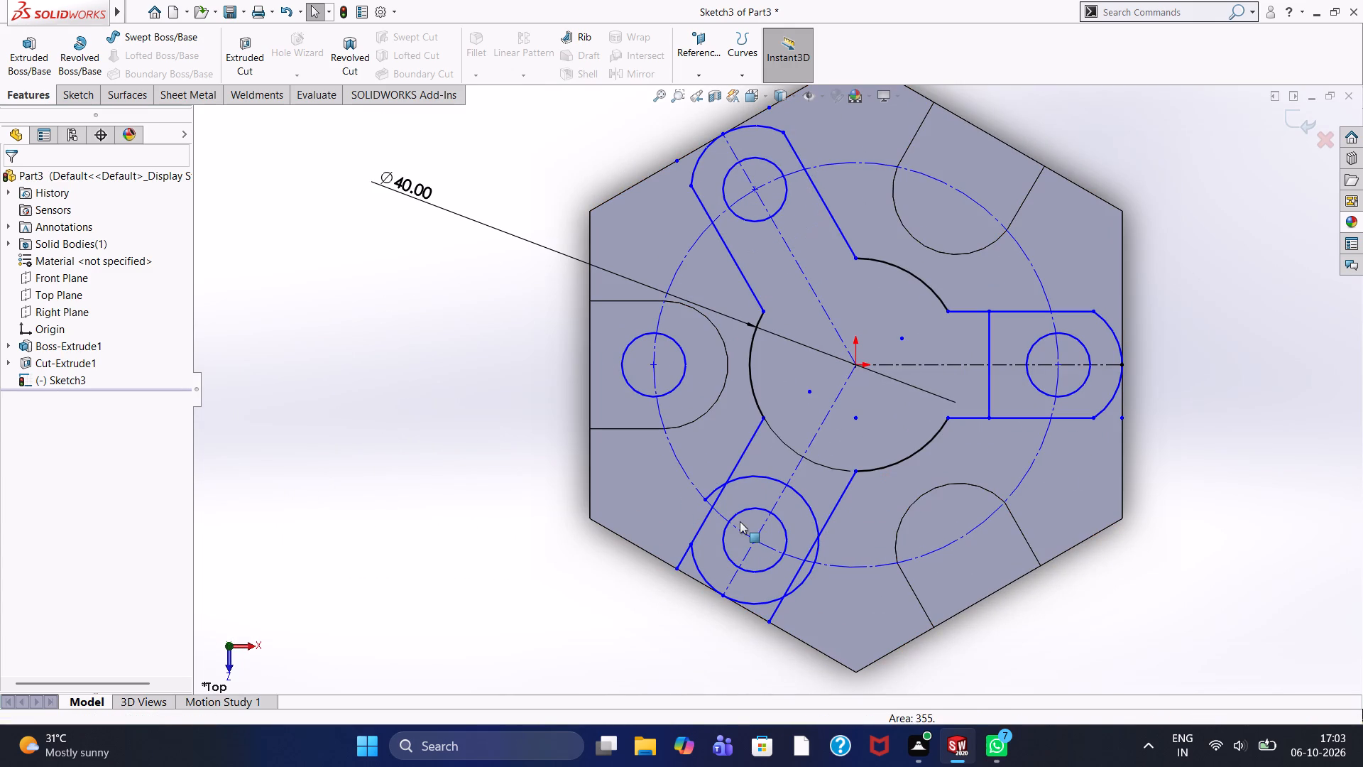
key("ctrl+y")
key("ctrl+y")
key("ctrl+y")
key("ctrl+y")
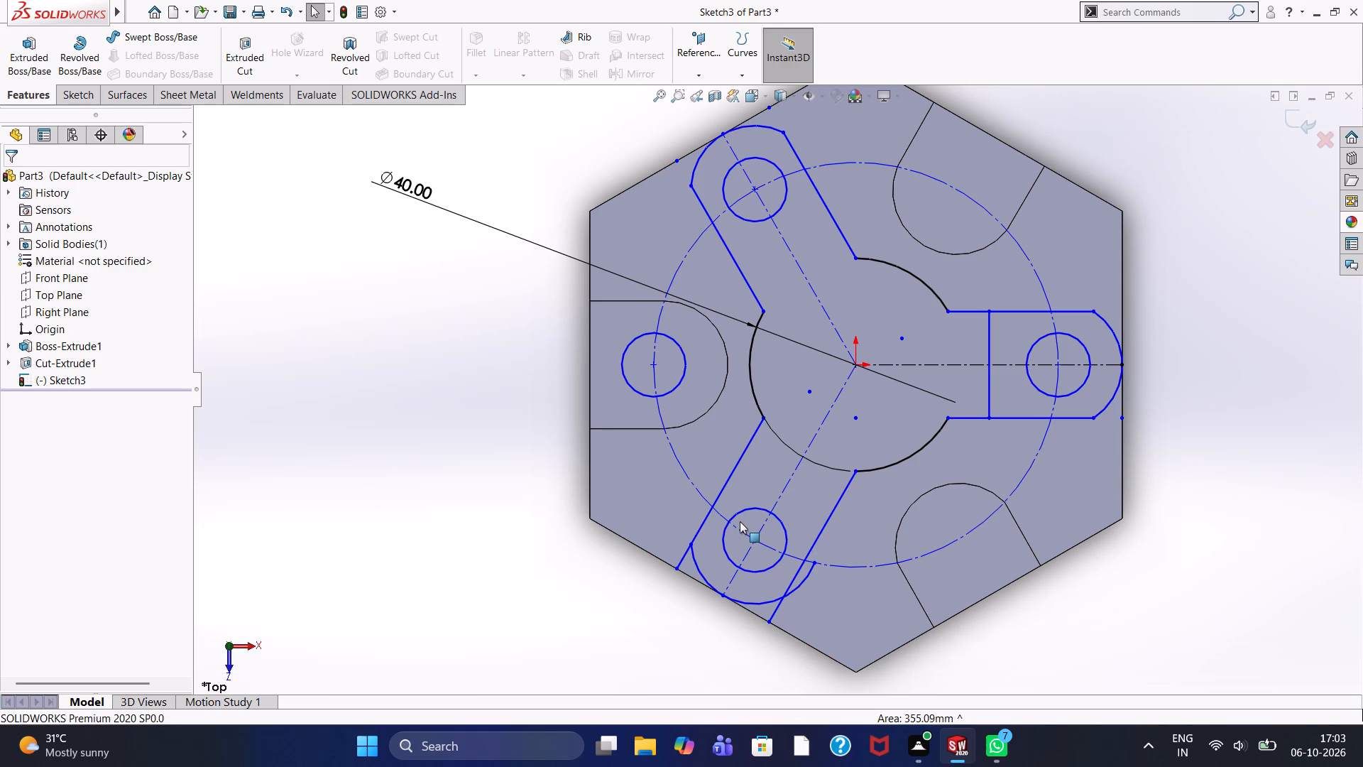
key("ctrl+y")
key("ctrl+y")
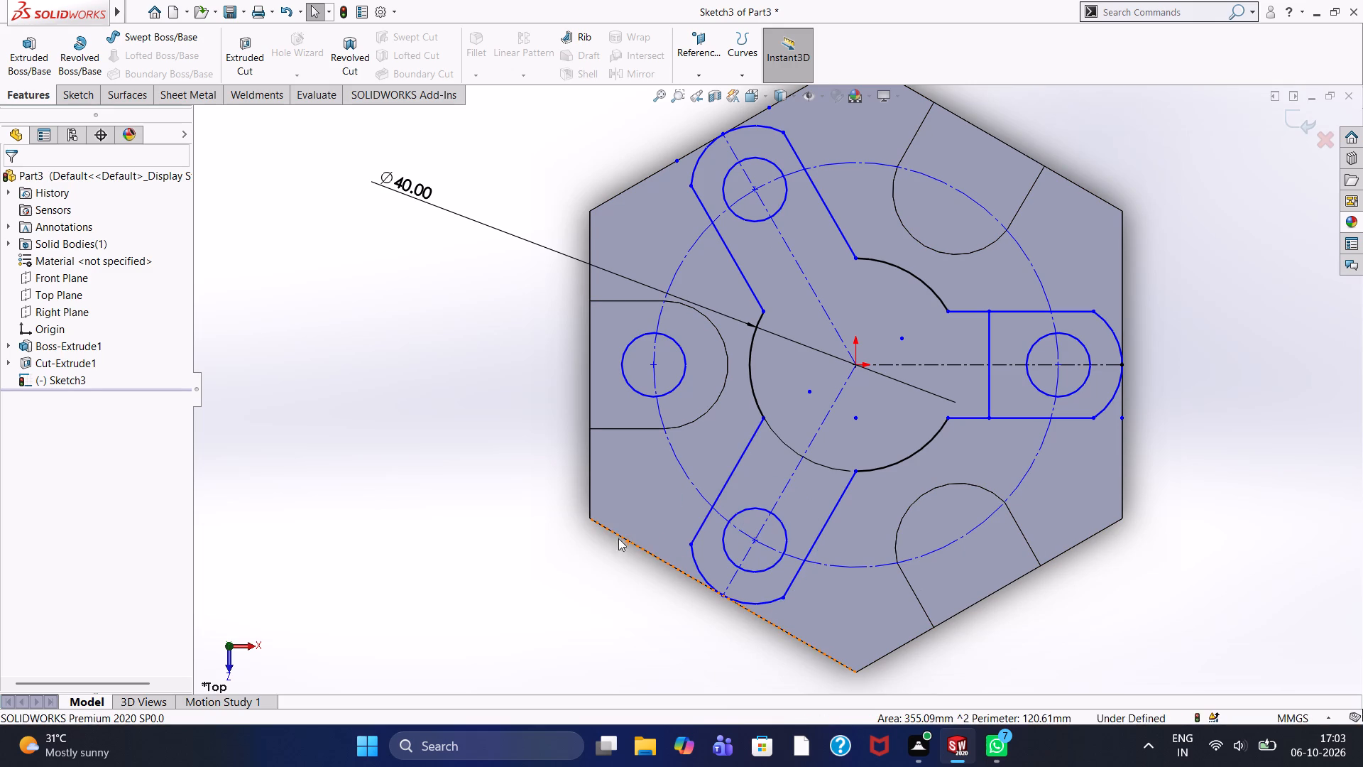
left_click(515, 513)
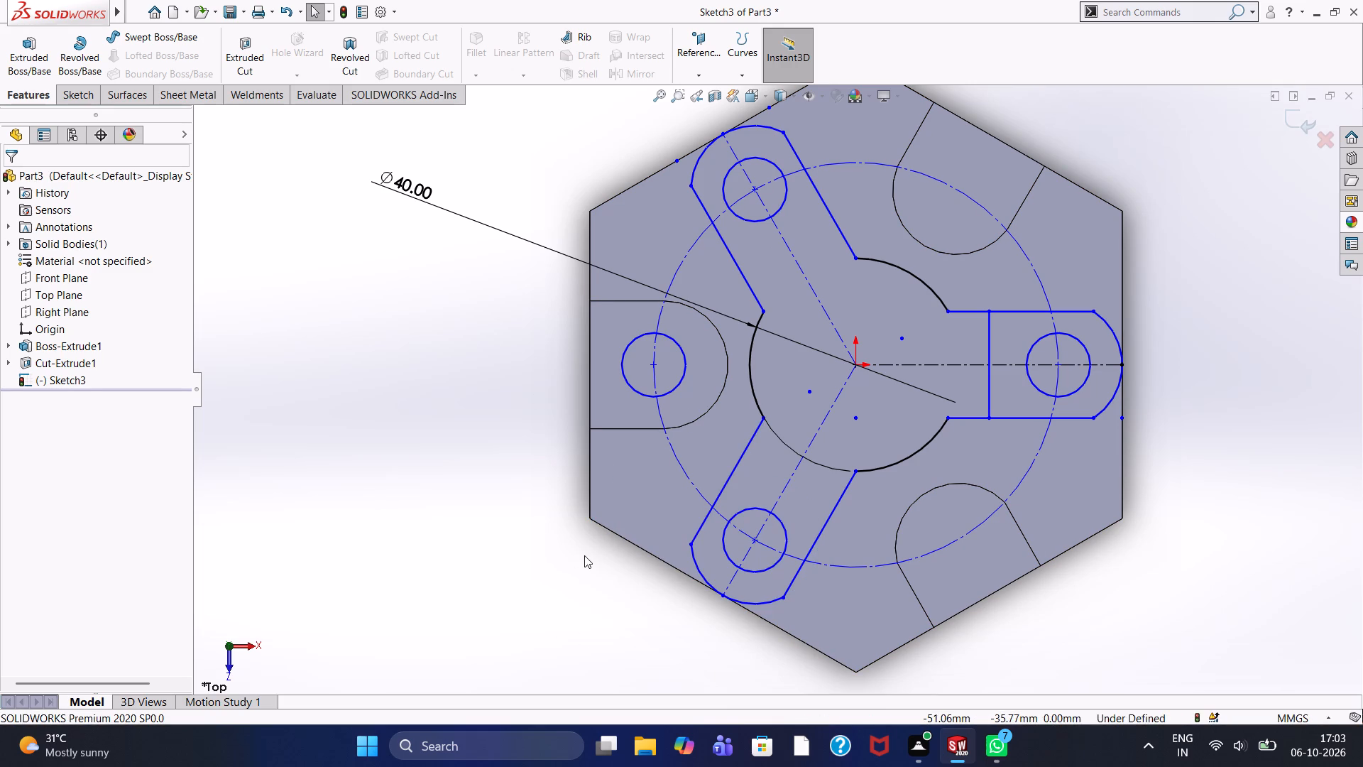
Extrude both sketch regions forming the centre and three rounded arms as a merged blind boss 50 mm high, leaving the arm holes open.
left_click(42, 57)
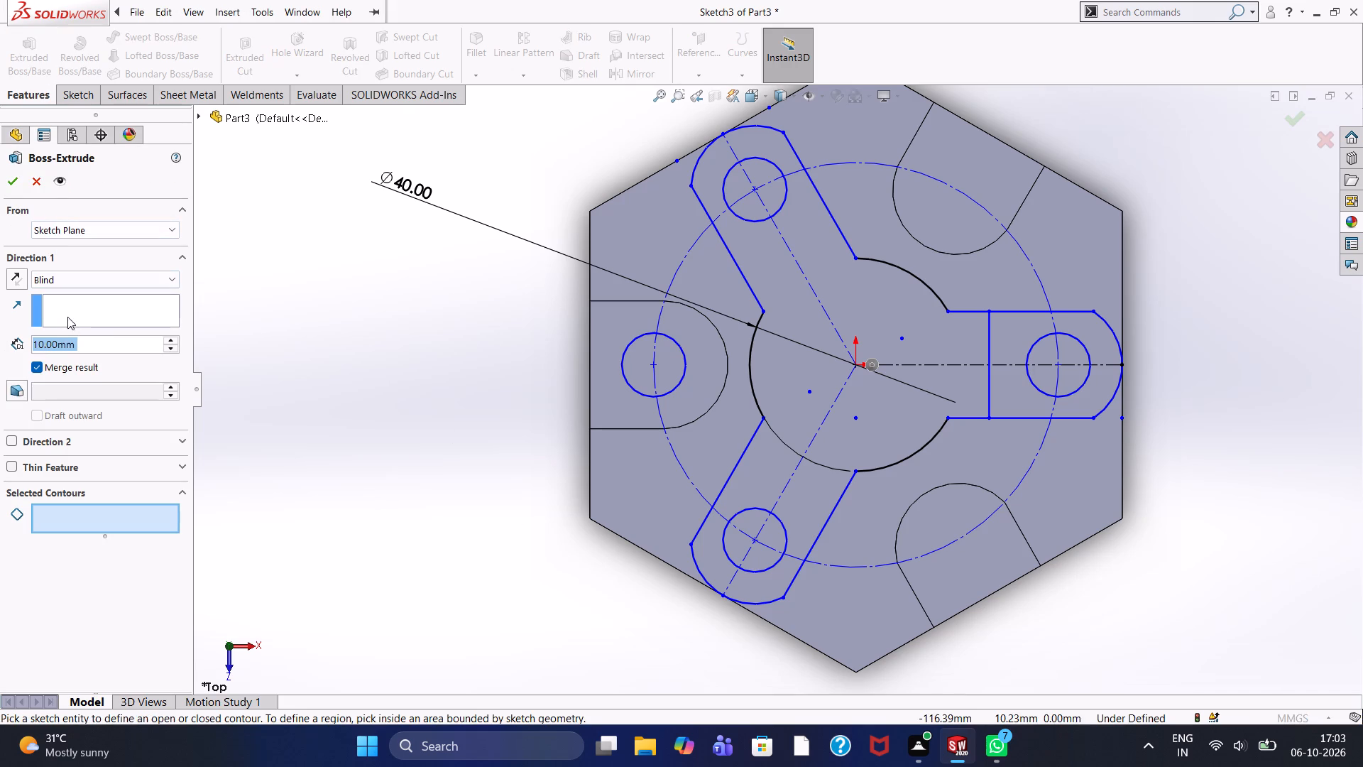
left_click(750, 263)
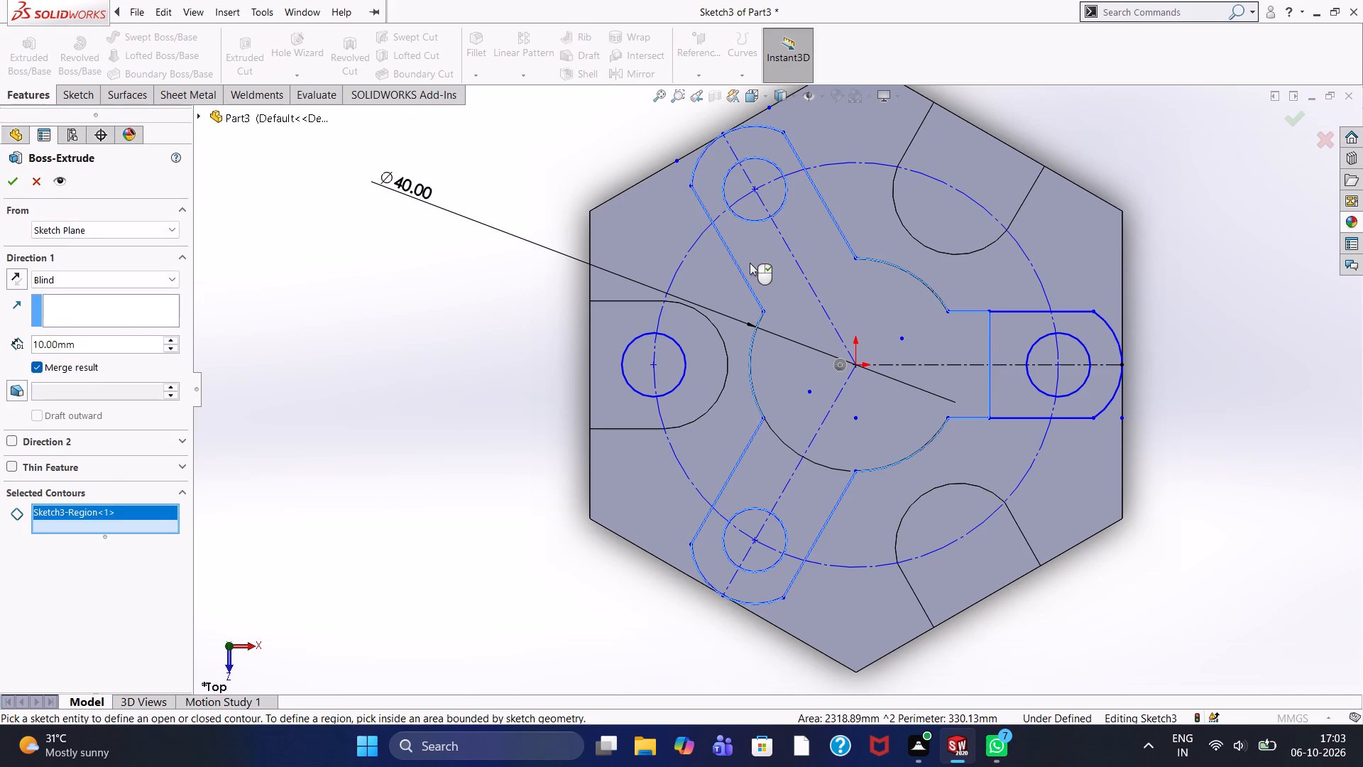
left_click(813, 234)
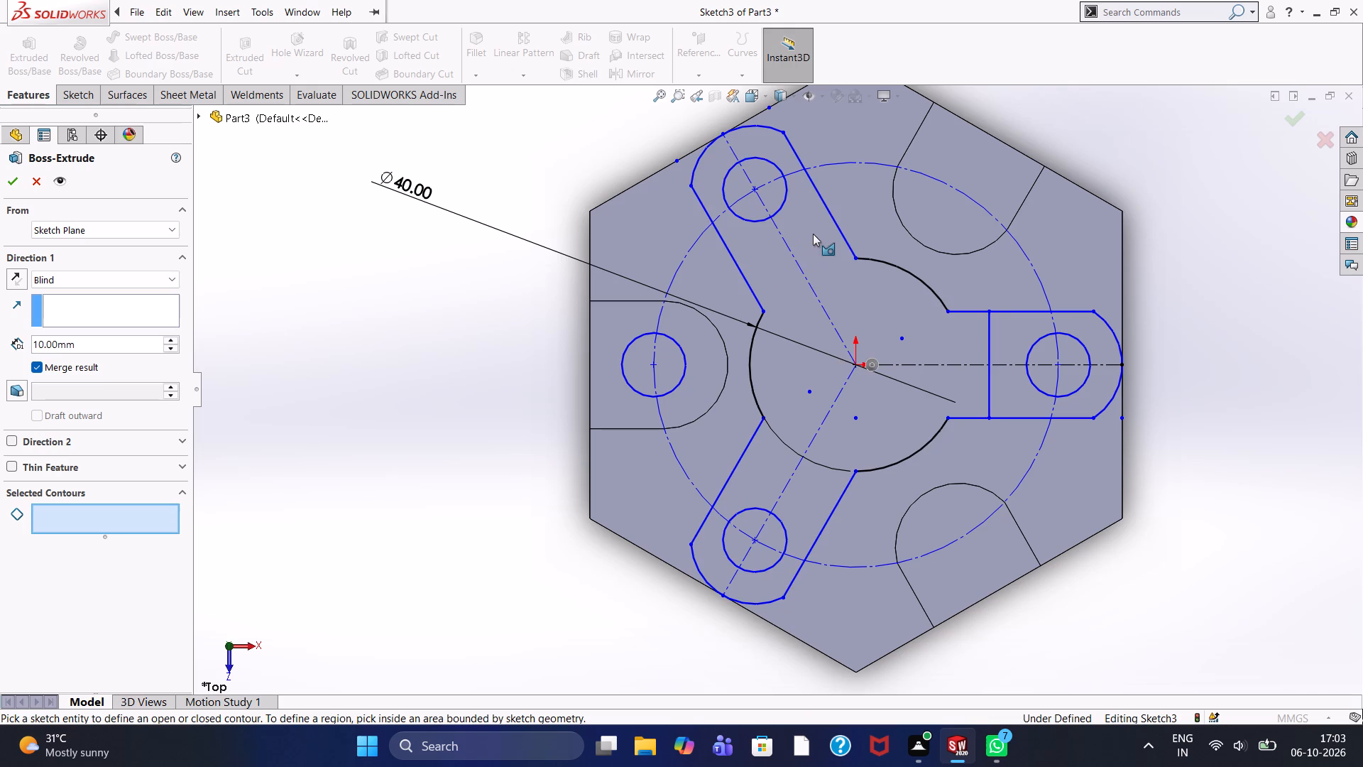
left_click(170, 338)
left_click(170, 338)
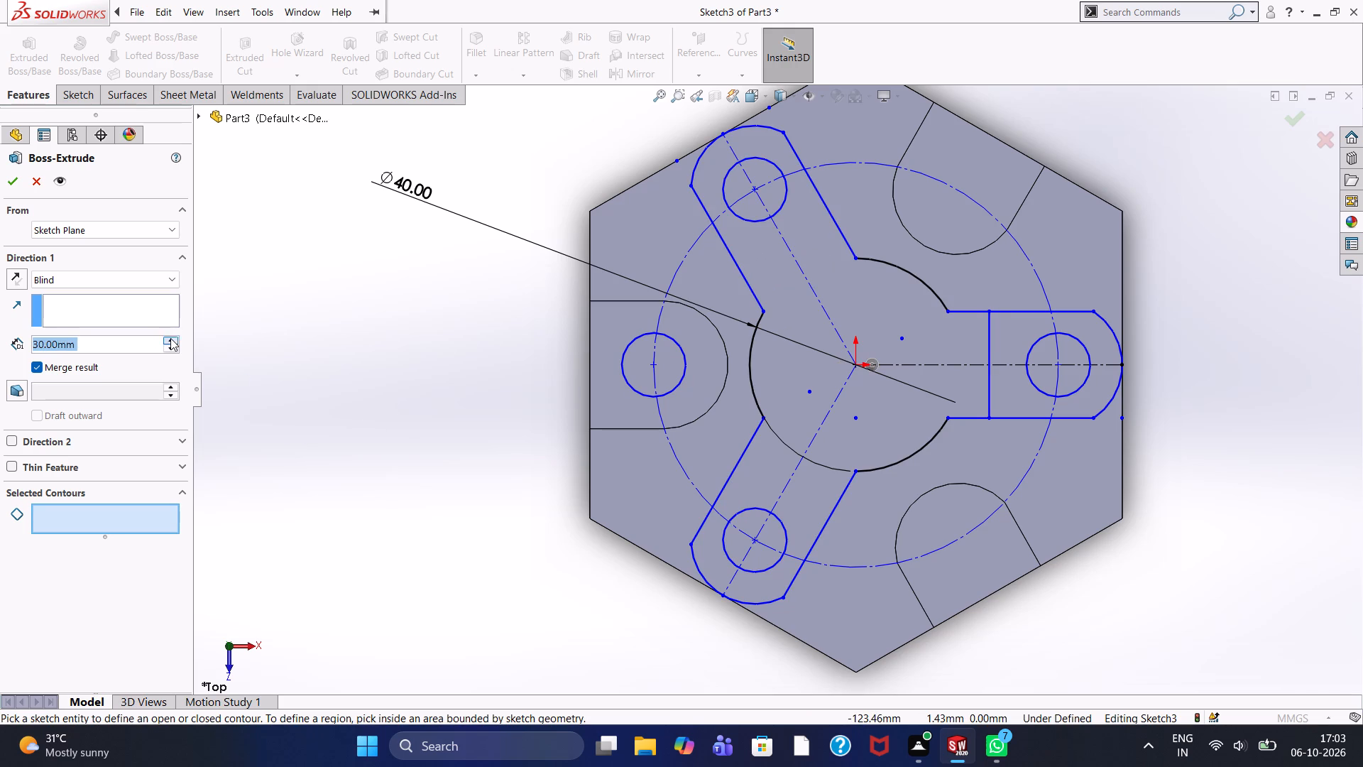
left_click(760, 266)
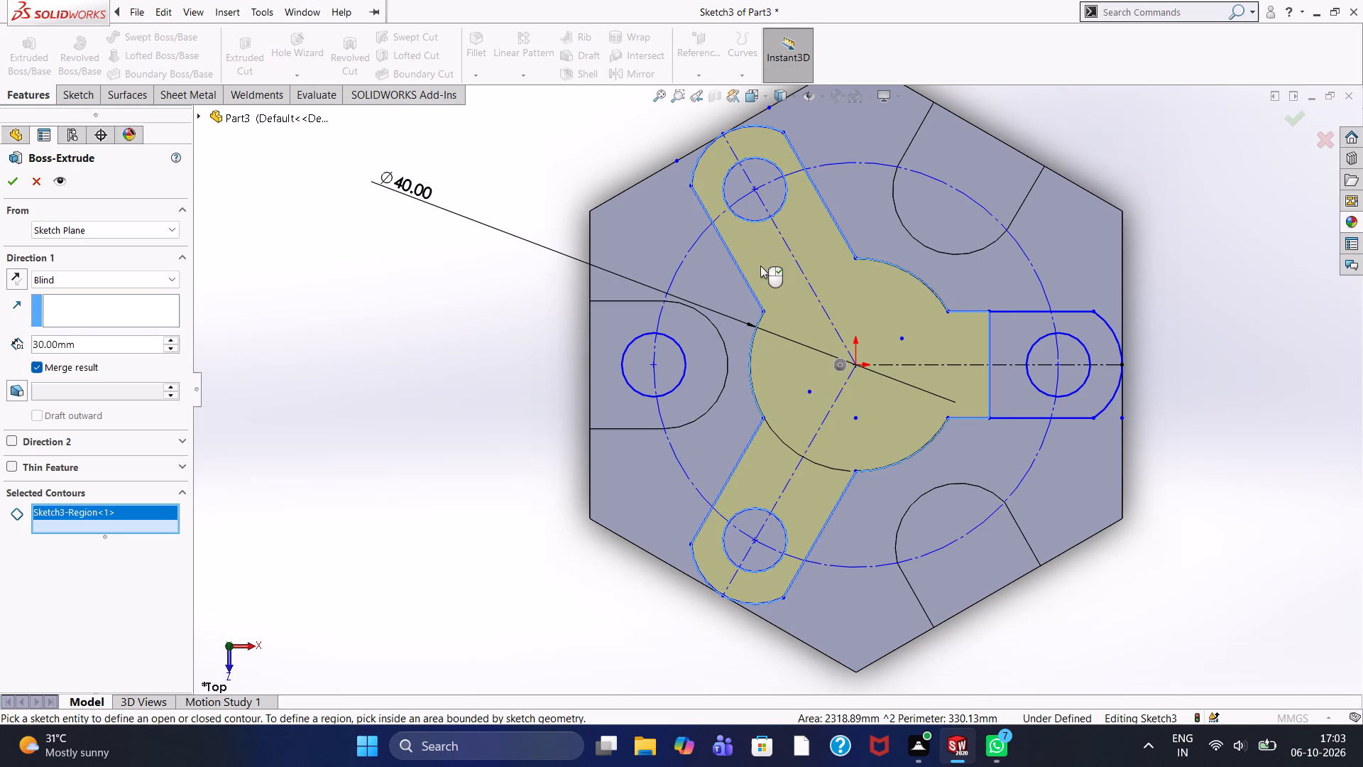
left_click(1014, 330)
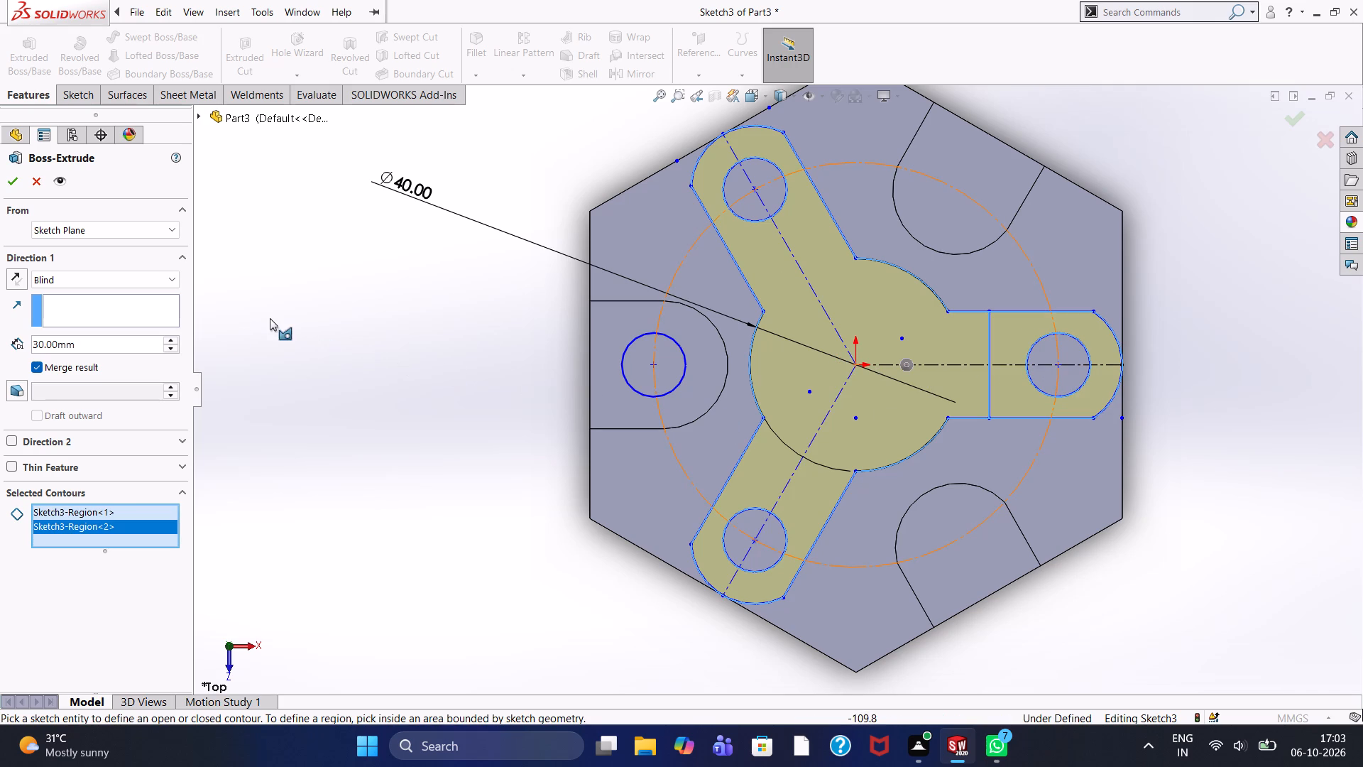
left_click(173, 340)
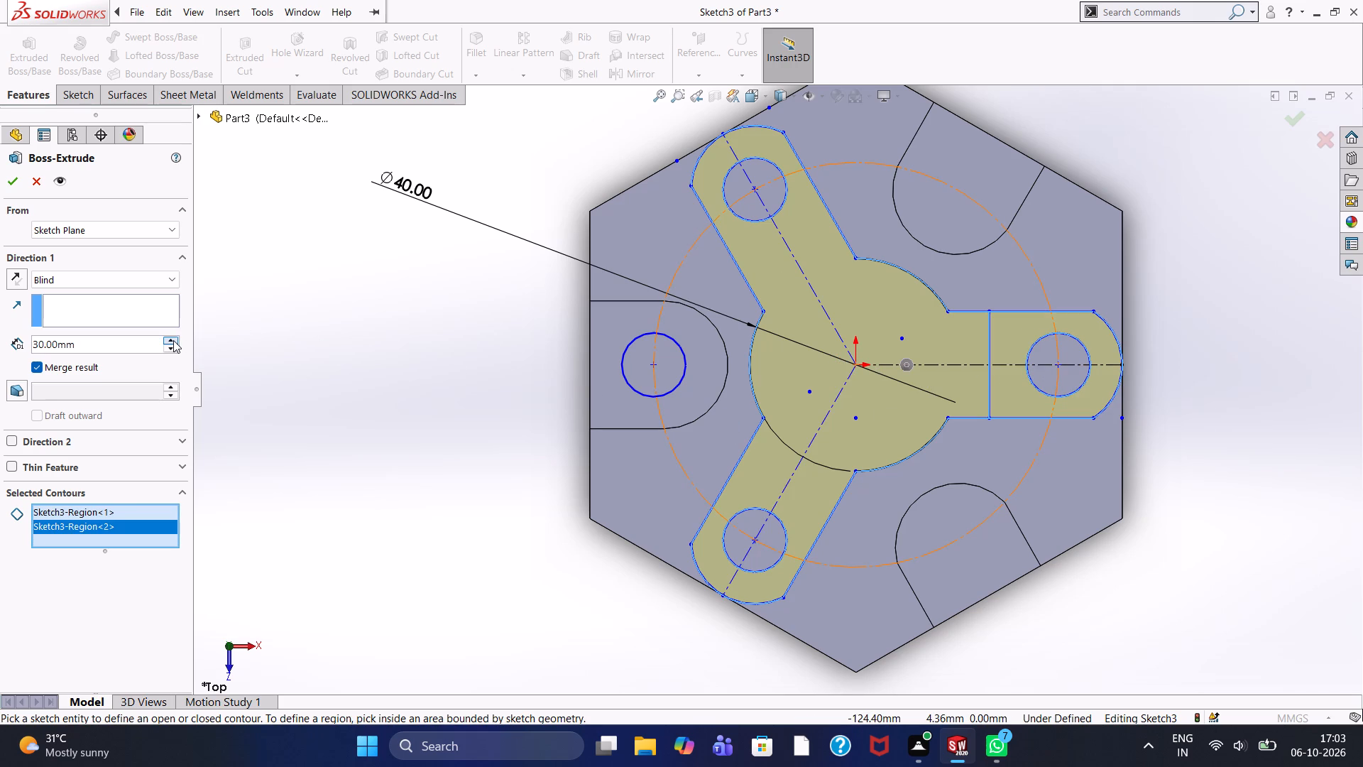
left_click(173, 340)
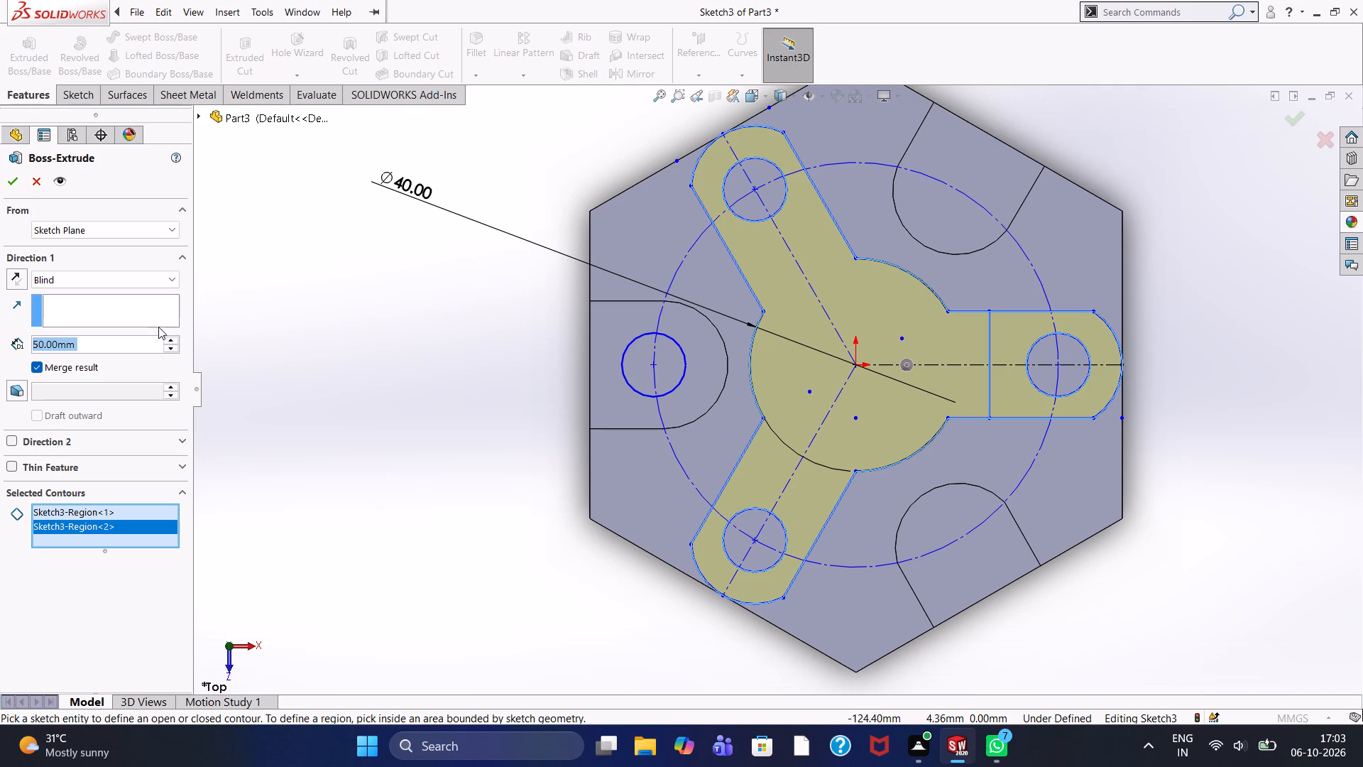
left_click(13, 182)
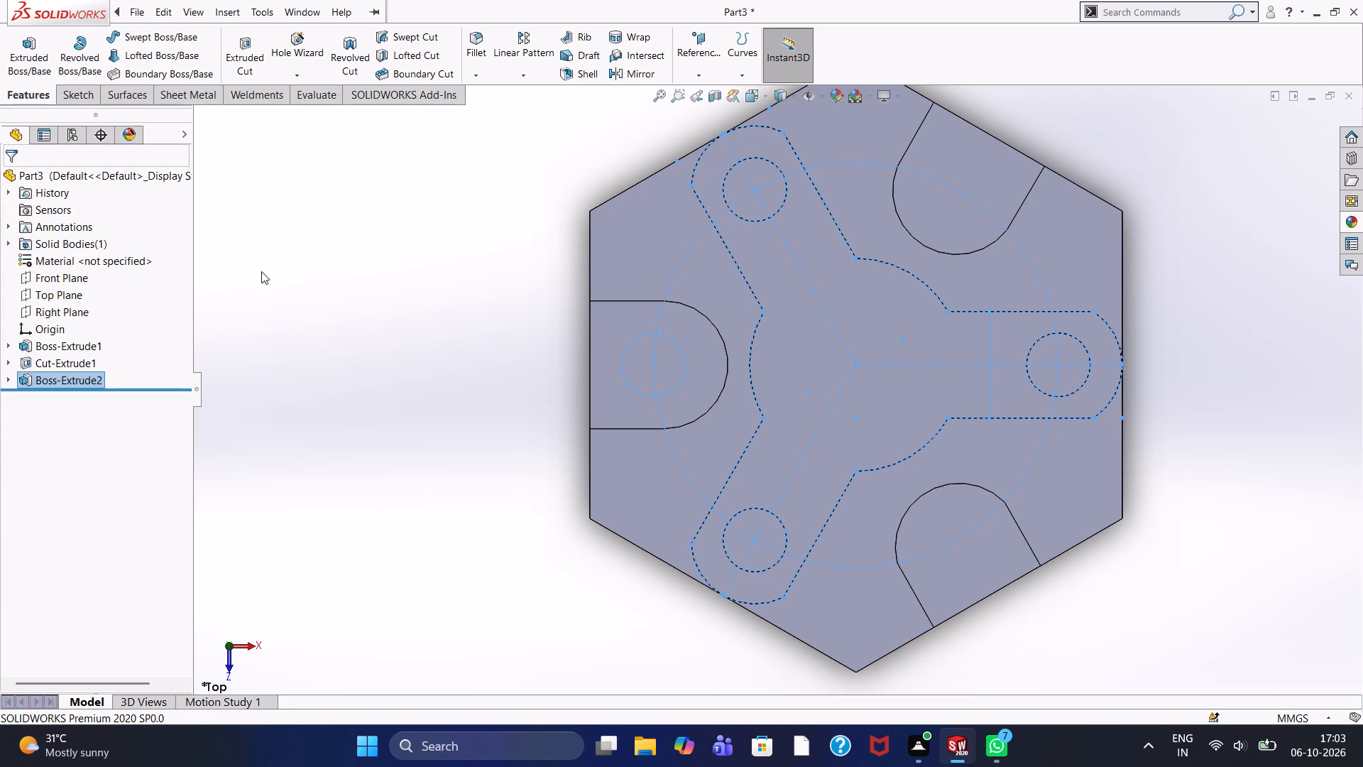
Examine the three-armed boss on the hexagonal base from several angles.
middle_click_drag(365, 278, 399, 172)
left_click(466, 289)
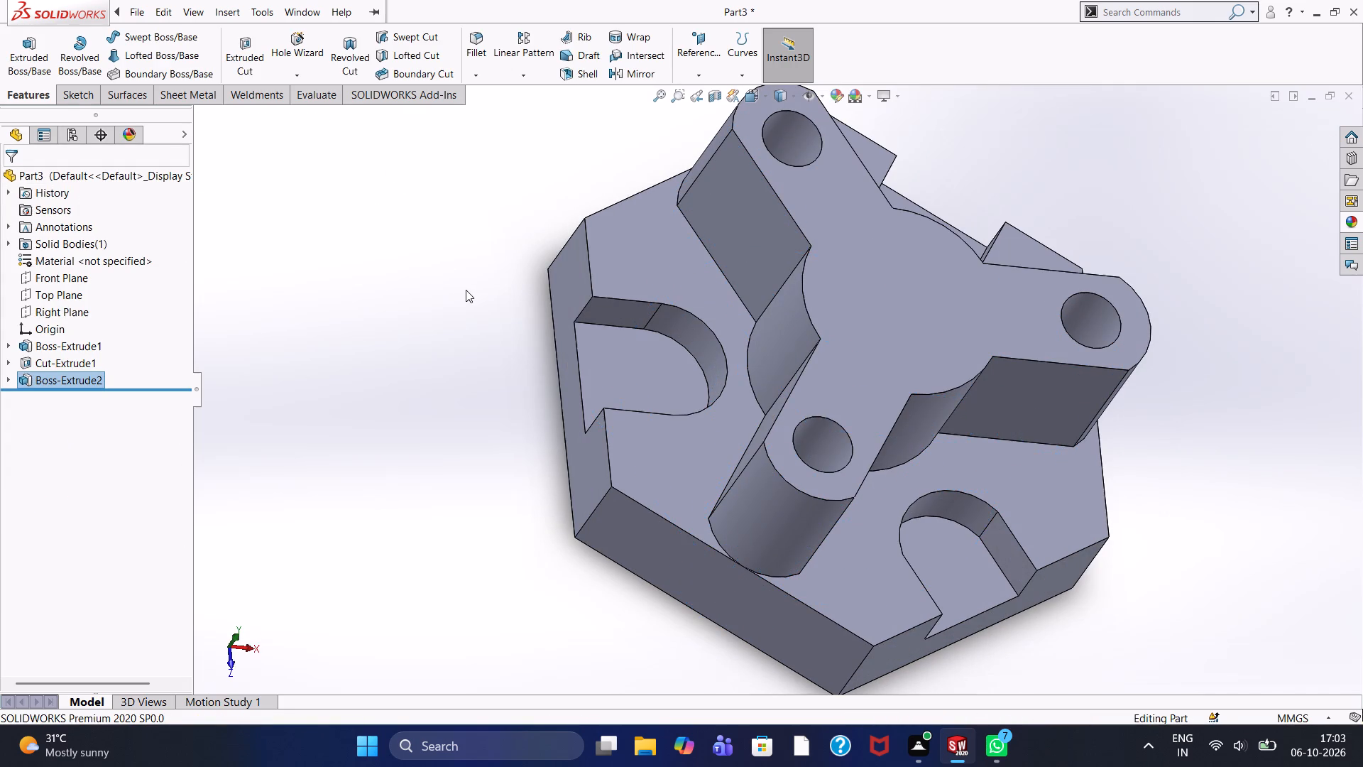
middle_click_drag(464, 290, 399, 225)
scroll(431, 246, "up", 5)
middle_click_drag(429, 246, 444, 390)
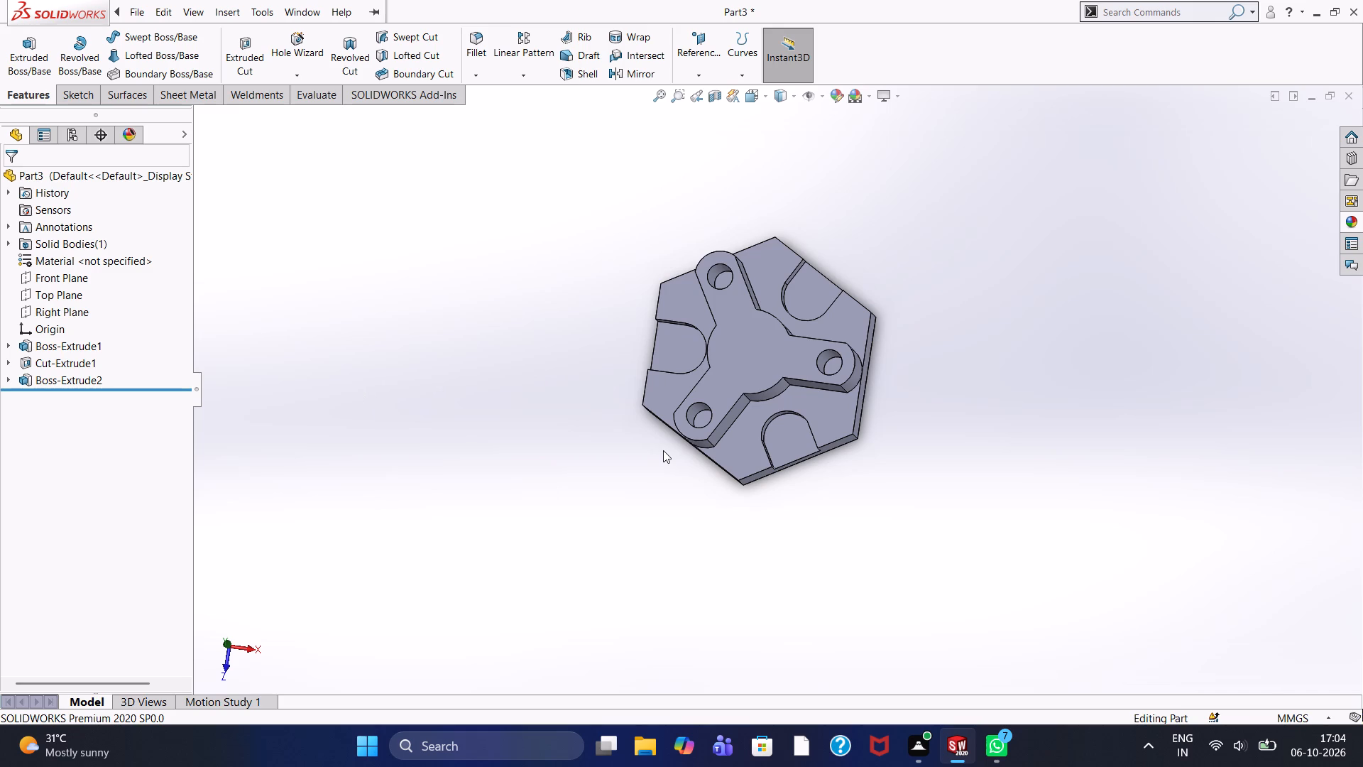
Examine the three-armed boss and the edge pockets of the hexagonal base from above and from the sides.
middle_click_drag(594, 401, 629, 290)
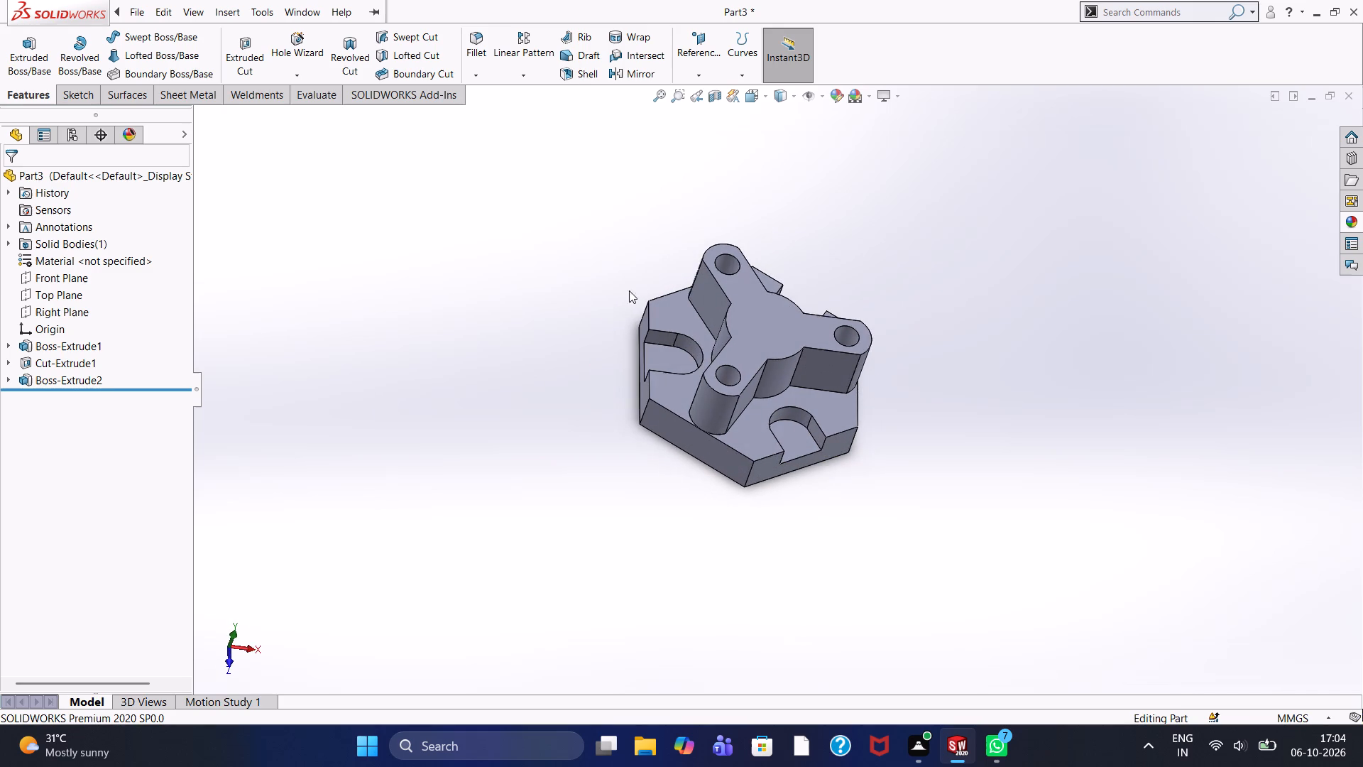
scroll(622, 360, "up", 1)
scroll(727, 421, "down", 2)
scroll(798, 386, "down", 4)
scroll(814, 383, "up", 3)
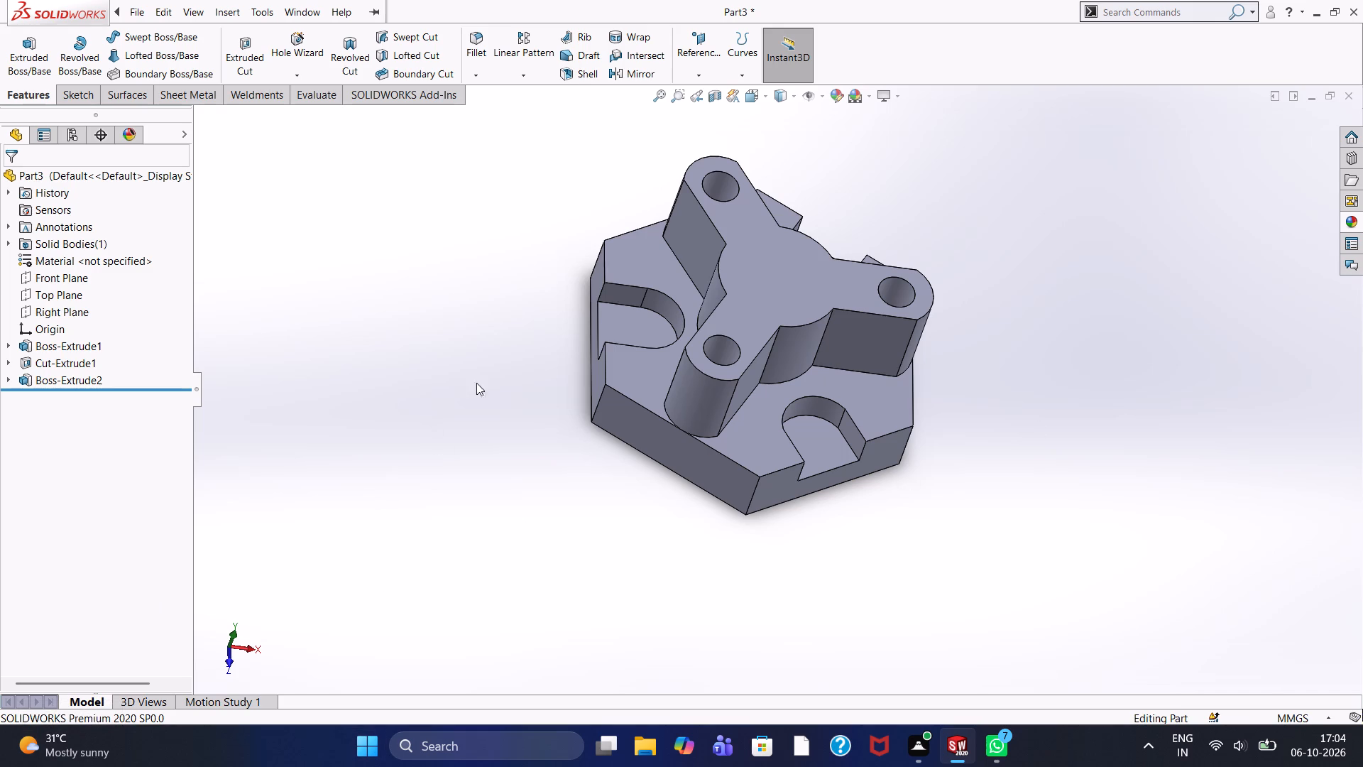
scroll(574, 354, "up", 2)
middle_click_drag(706, 491, 660, 293)
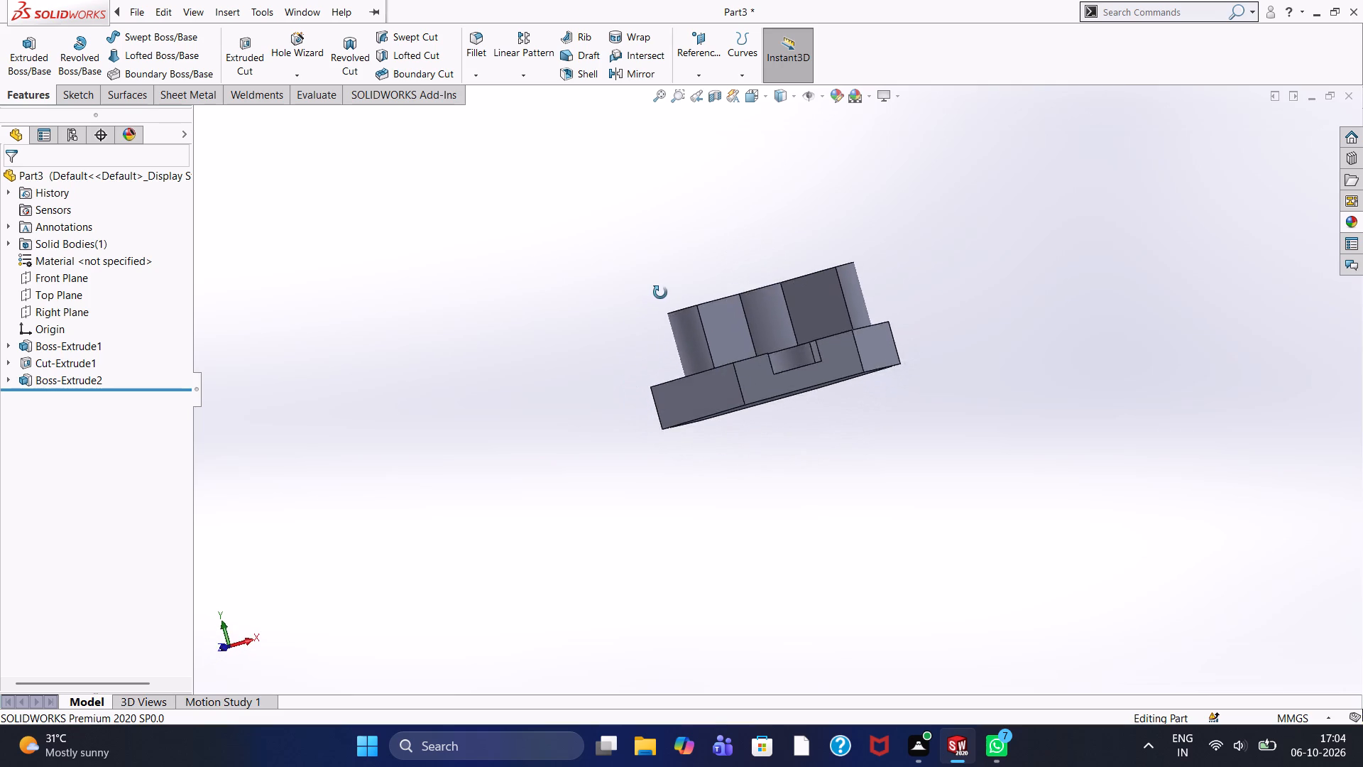
middle_click_drag(660, 293, 797, 299)
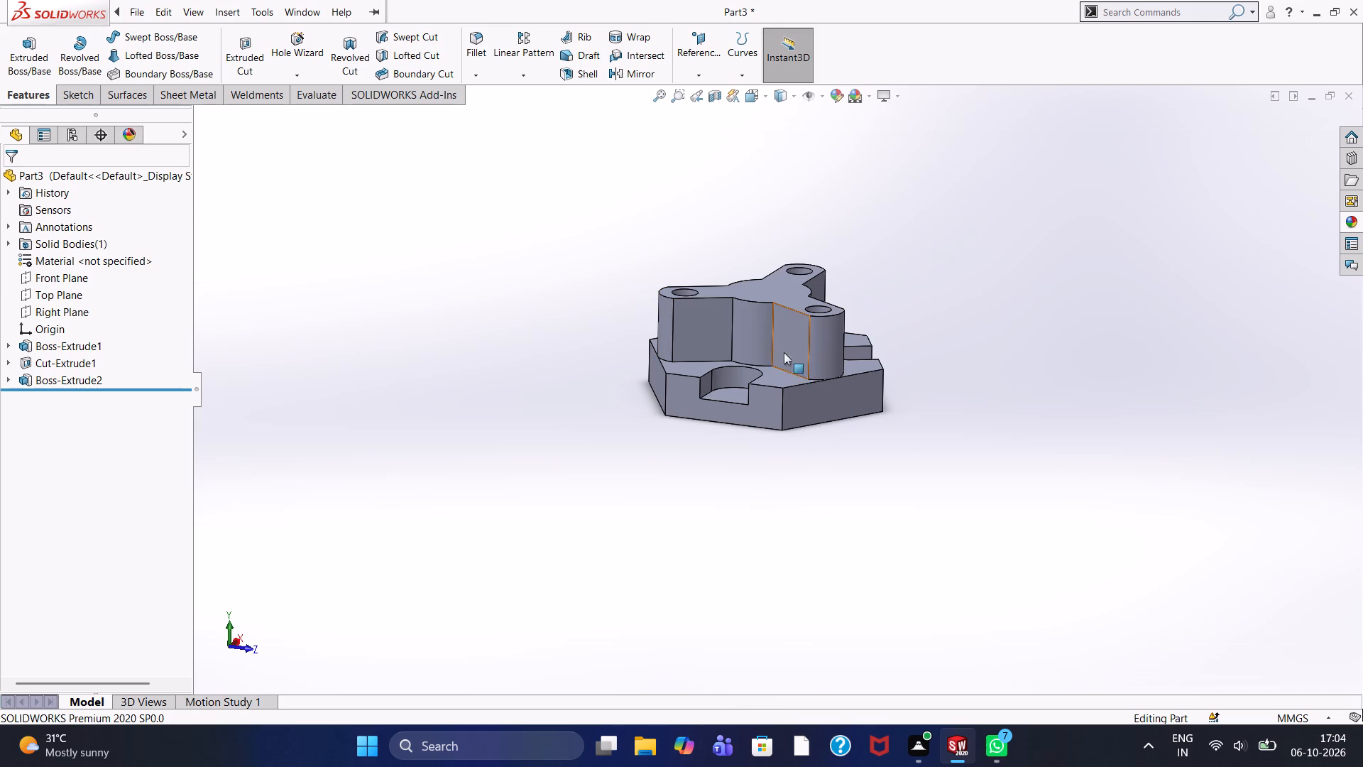
middle_click_drag(784, 358, 823, 299)
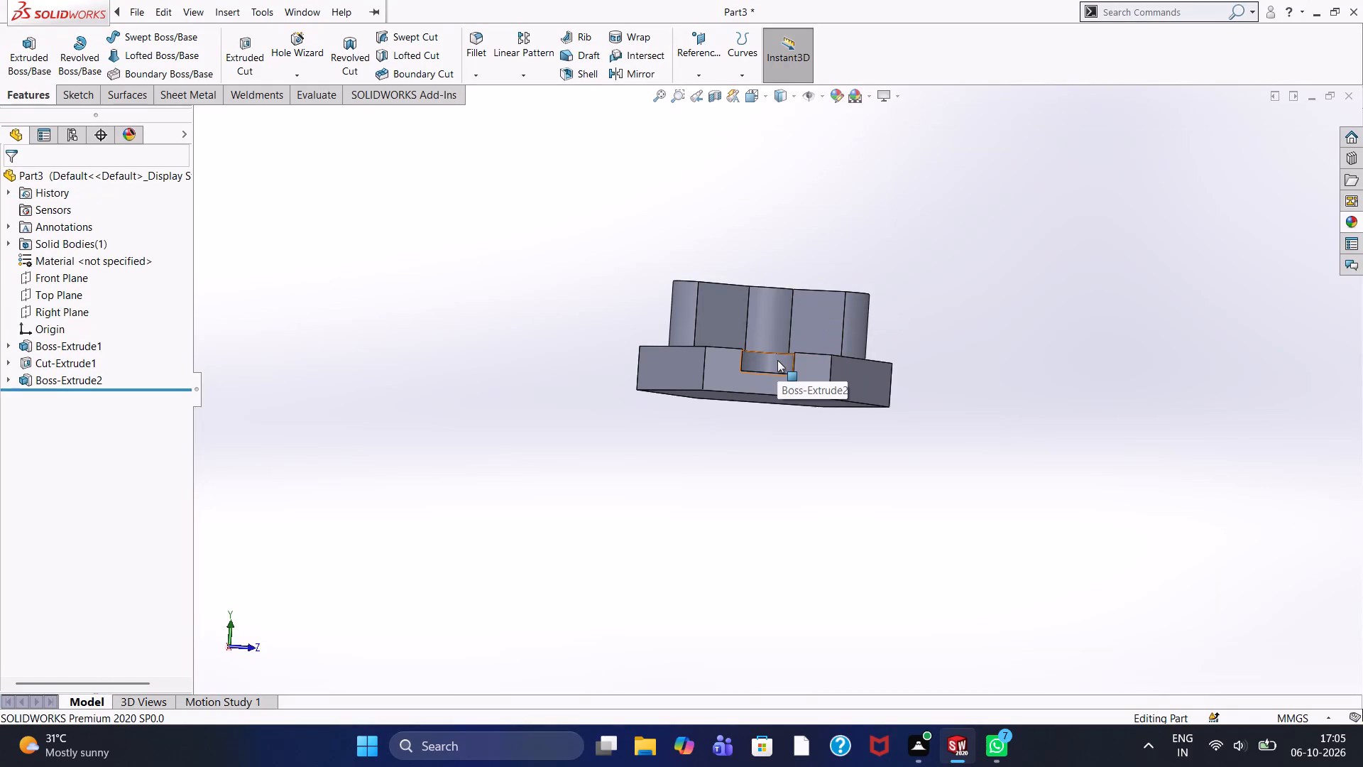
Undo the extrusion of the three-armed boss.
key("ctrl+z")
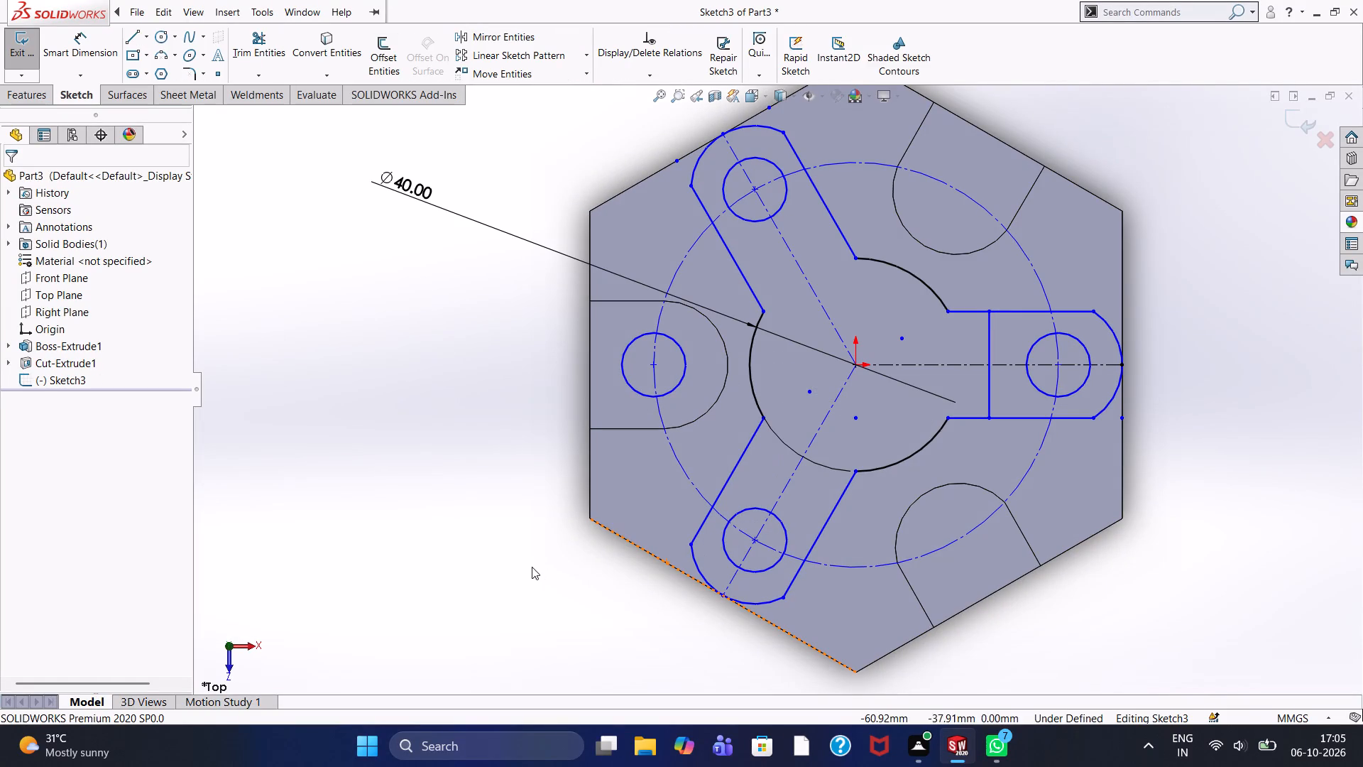
Examine how the three-arm sketch lies relative to the hexagonal base and its pockets, including from below.
middle_click_drag(539, 549, 618, 562)
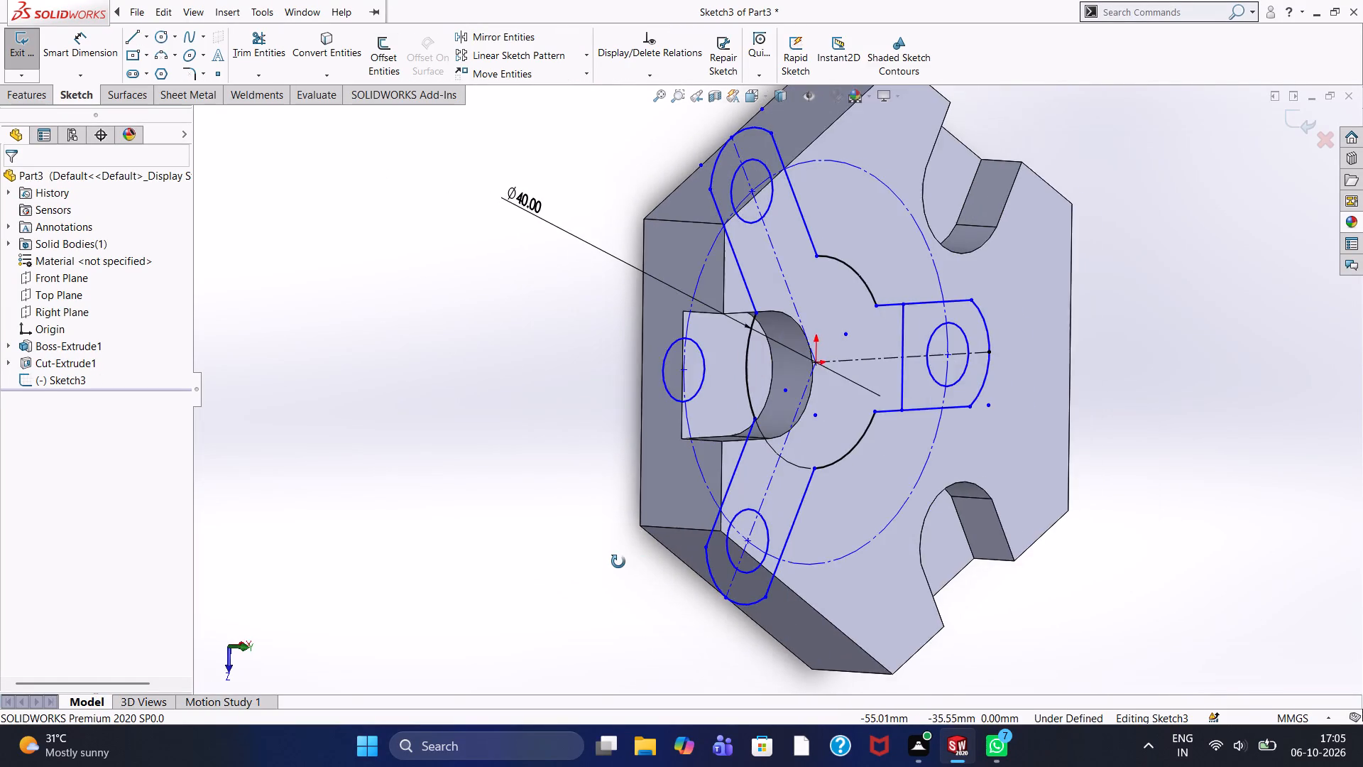
middle_click_drag(618, 562, 531, 562)
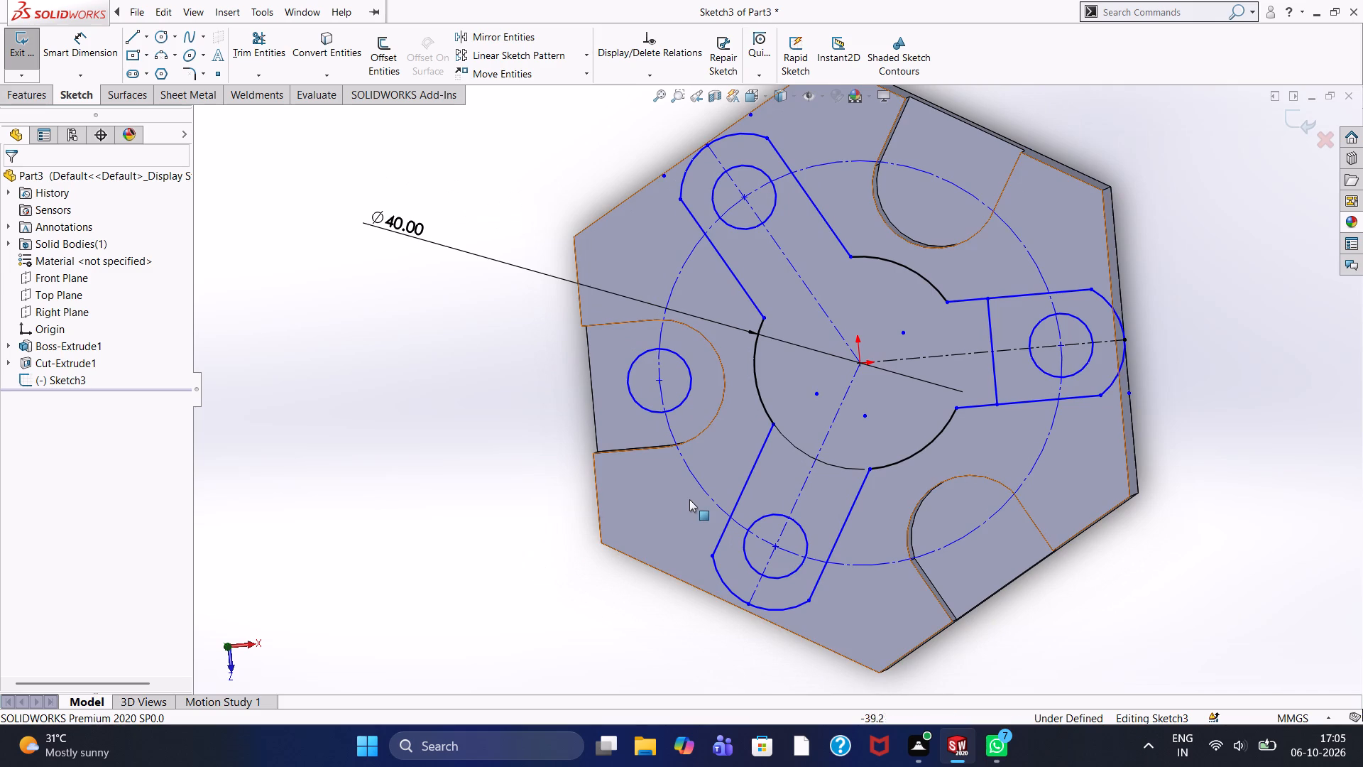
key("ctrl+8")
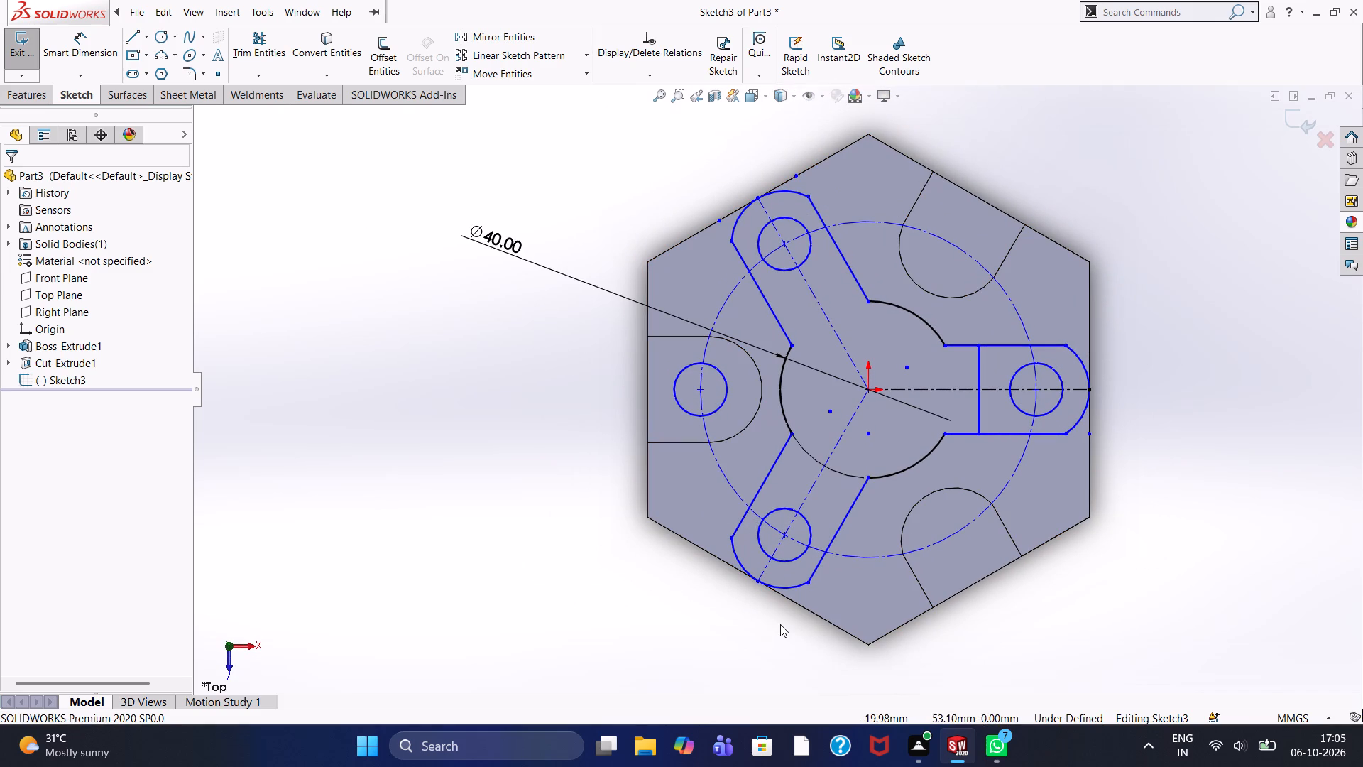
middle_click_drag(730, 621, 722, 582)
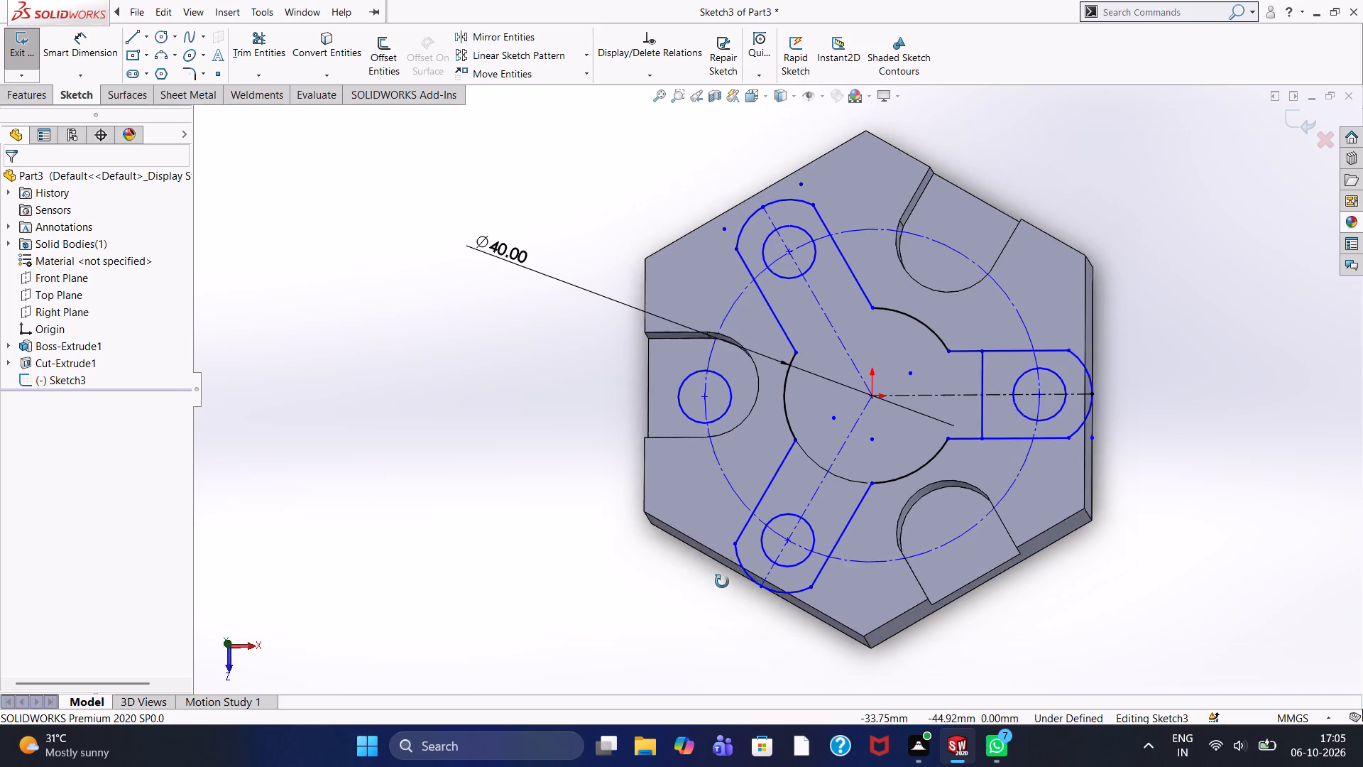
middle_click_drag(722, 582, 958, 399)
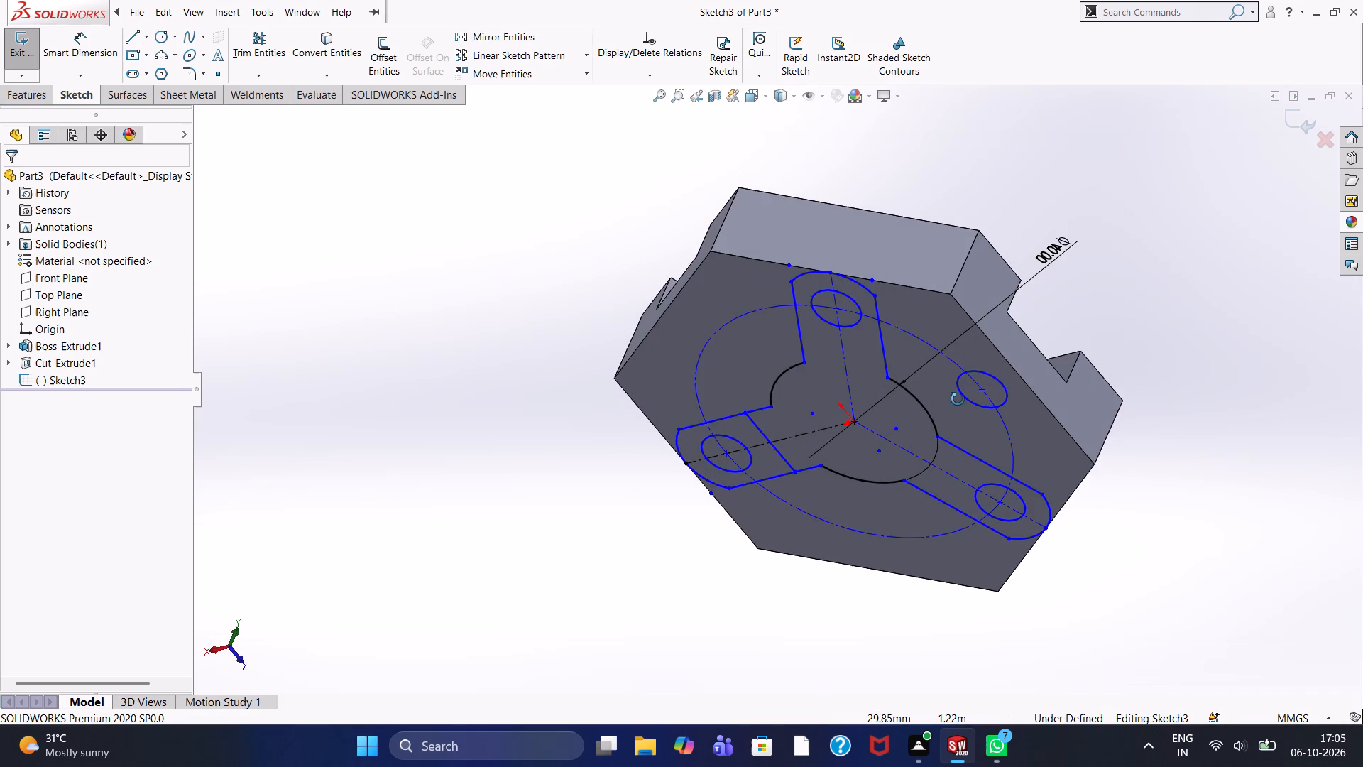
middle_click_drag(958, 399, 946, 498)
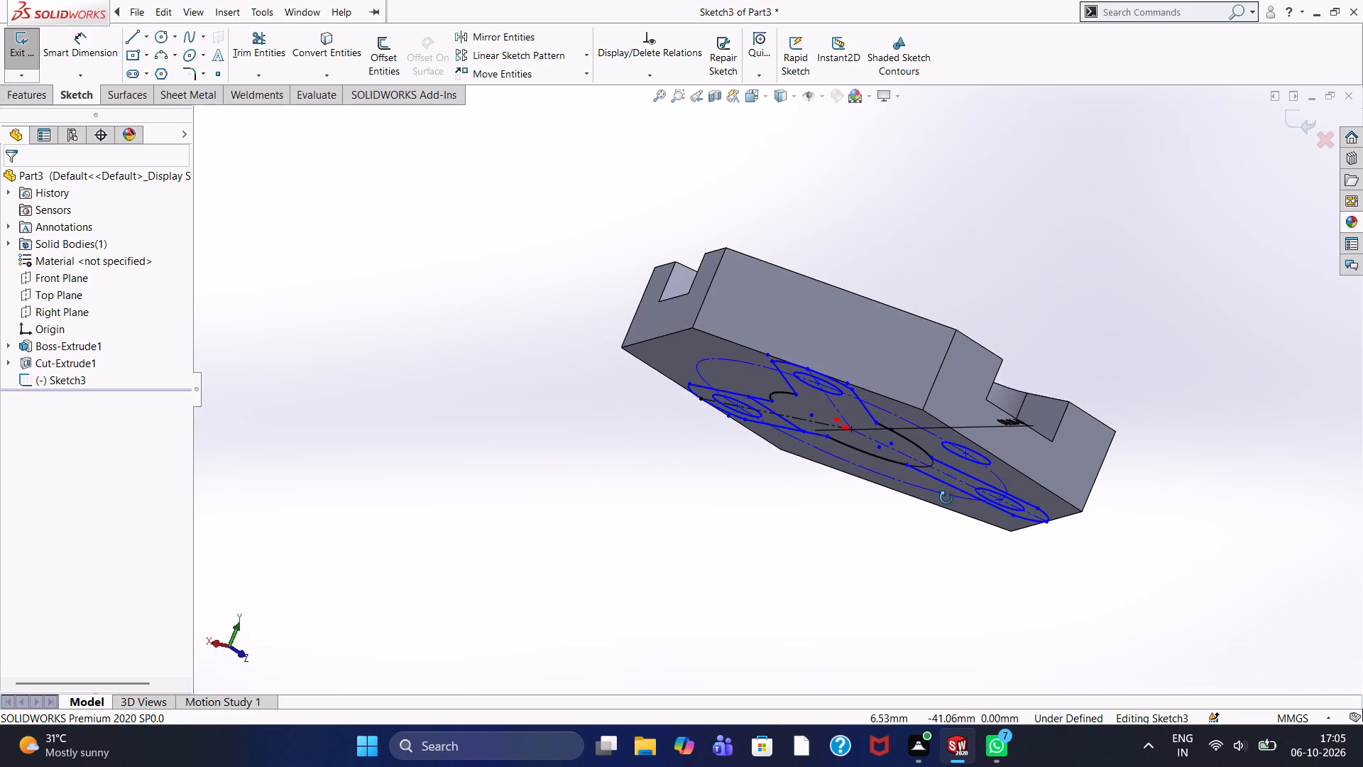
middle_click_drag(946, 498, 933, 439)
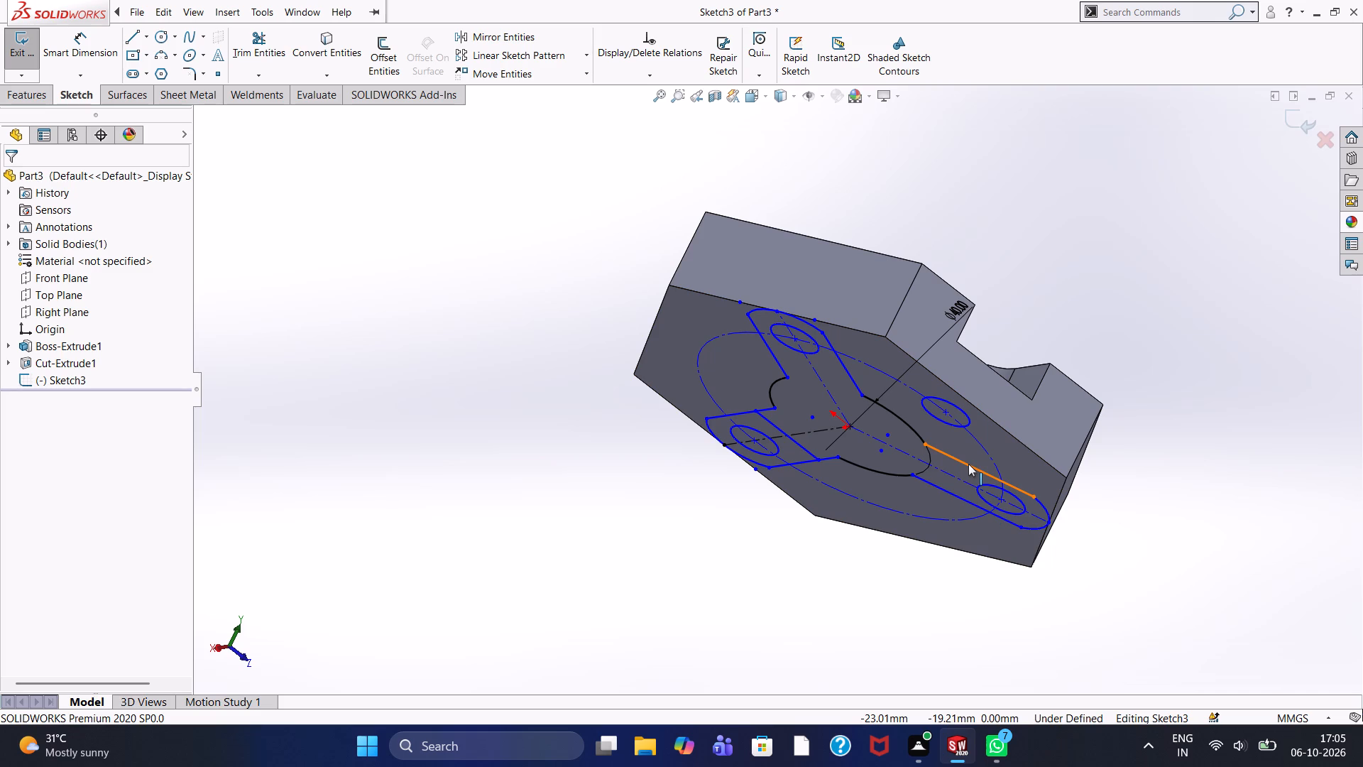
left_click(968, 464)
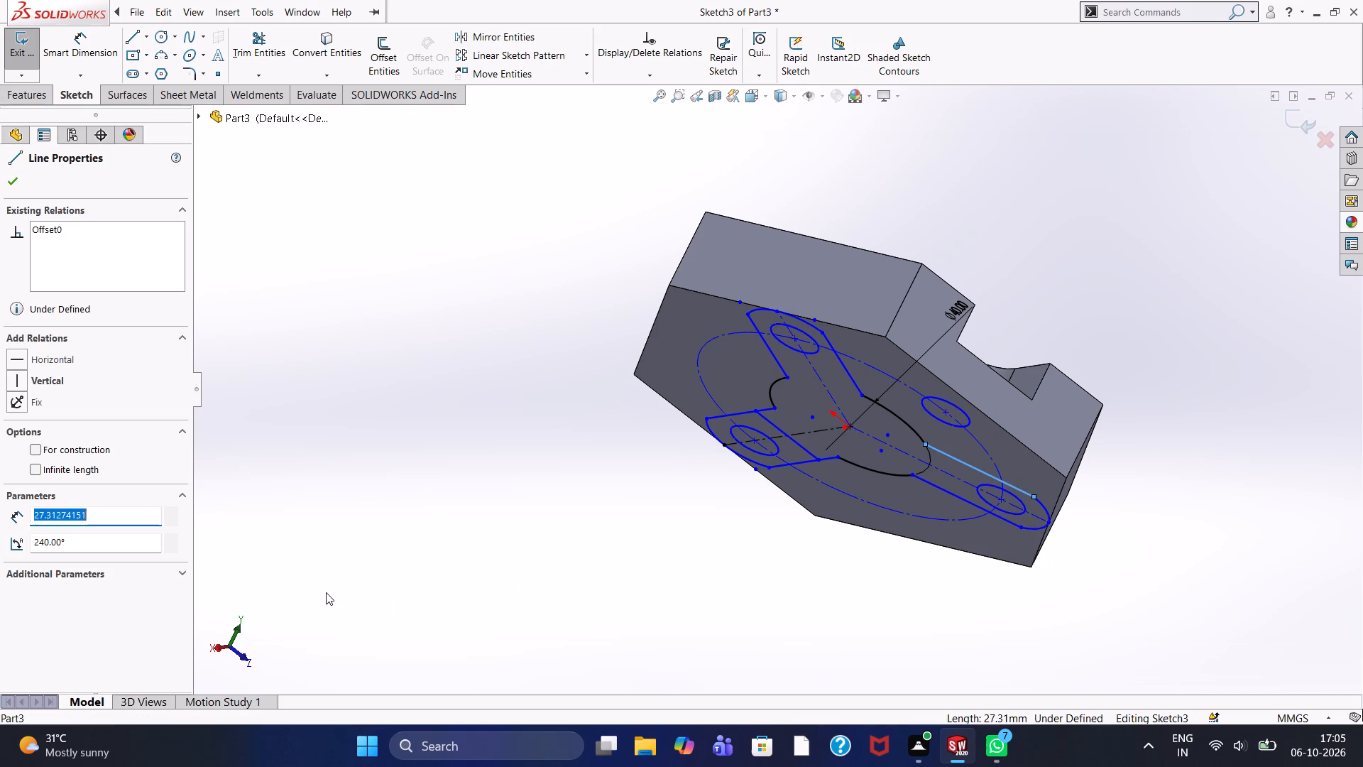
key("Escape")
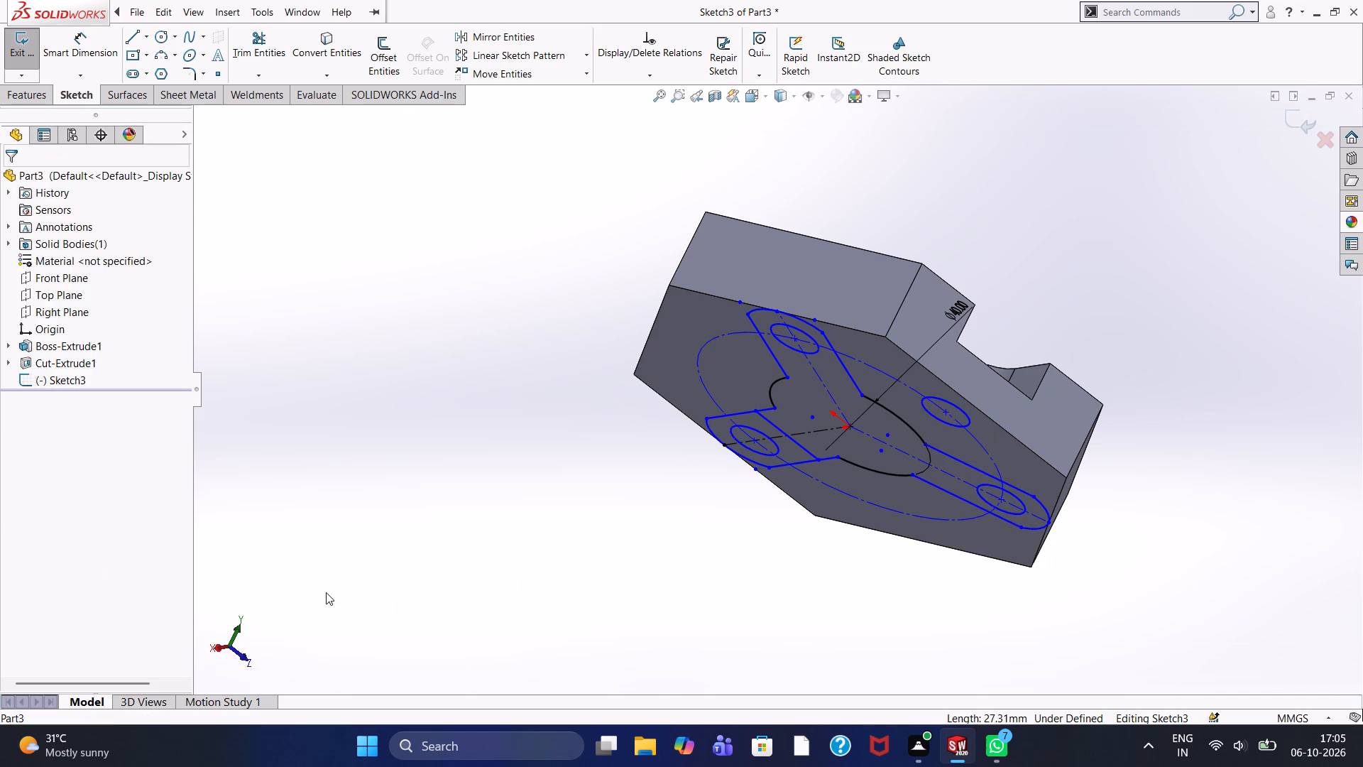
middle_click_drag(1071, 192, 963, 333)
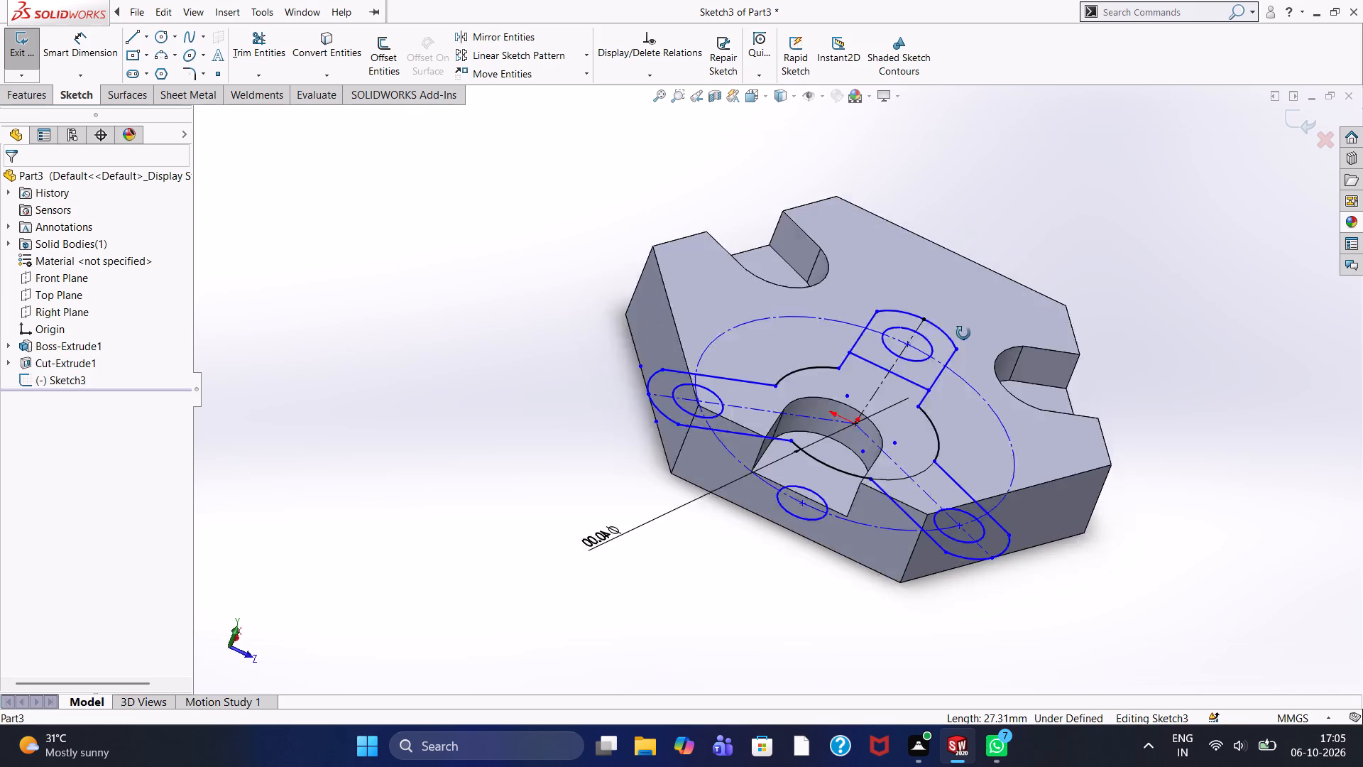
middle_click_drag(963, 333, 961, 335)
Extrude the centre-and-arms region and the remaining arm-end region as a merged blind boss 50 mm high, leaving the arm holes open.
left_click(43, 99)
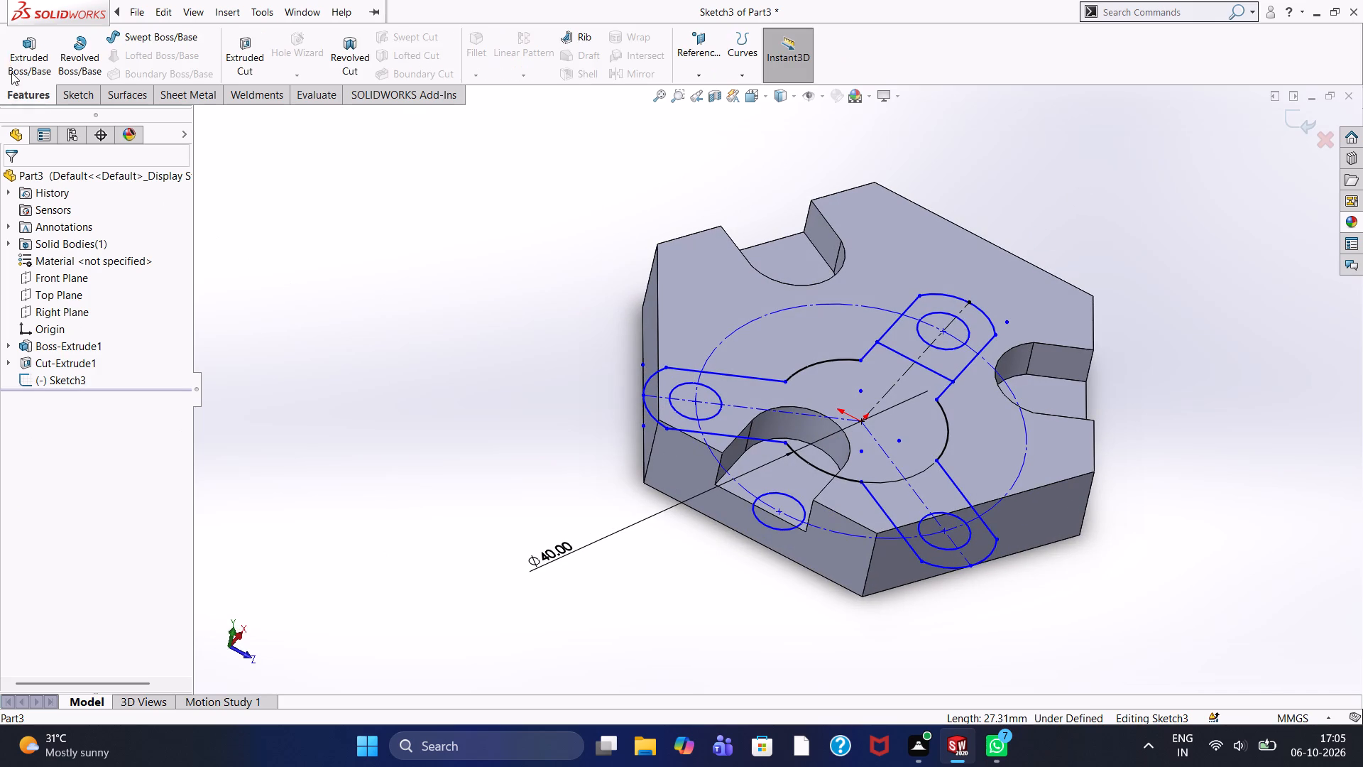
left_click(23, 58)
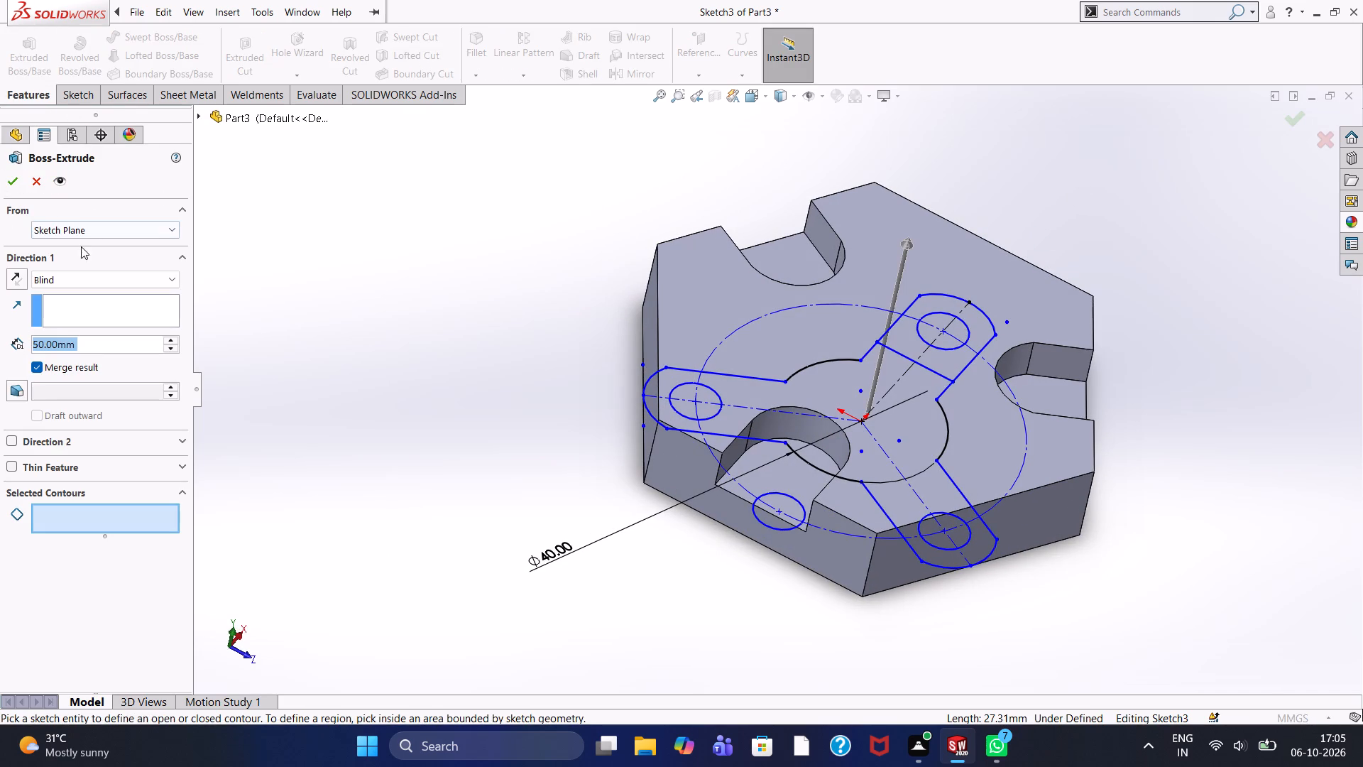
left_click(6, 176)
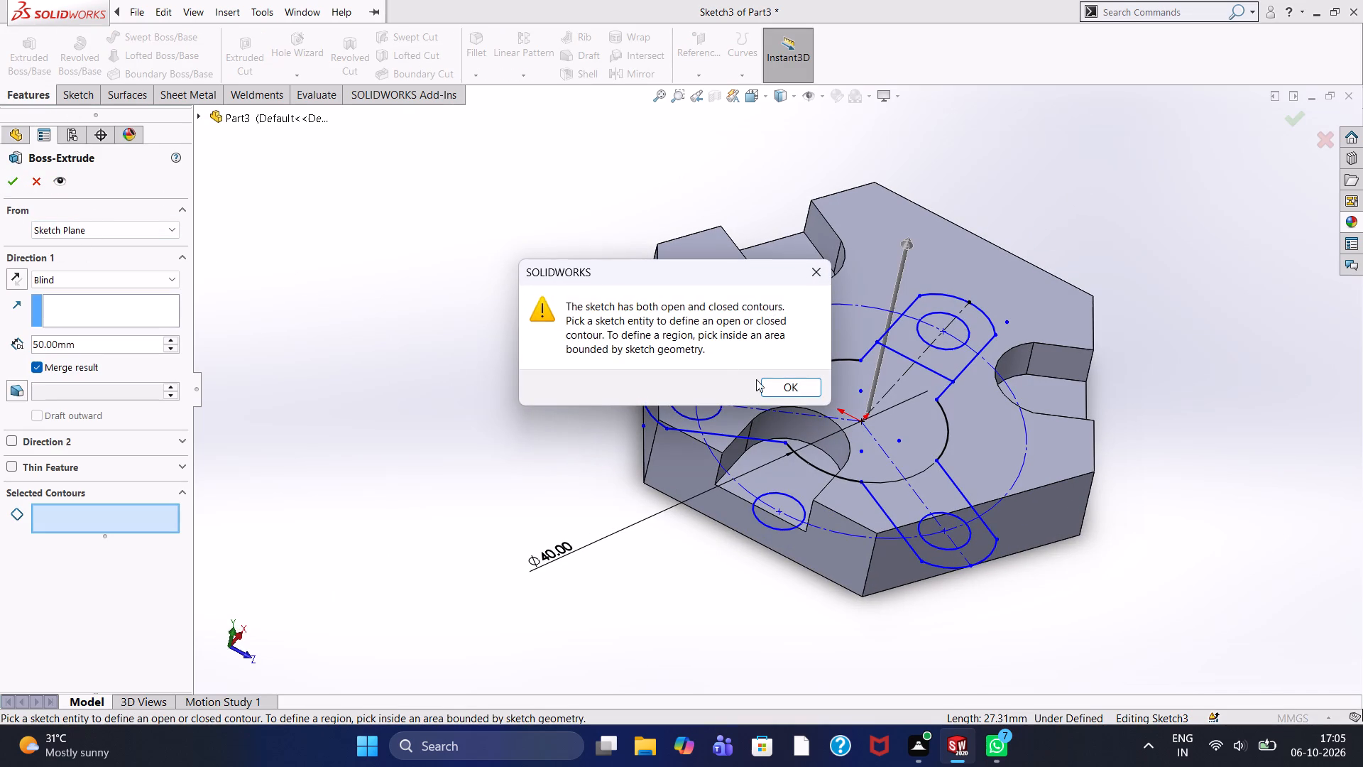
left_click(779, 391)
middle_click_drag(417, 265, 326, 354)
key("ctrl+8")
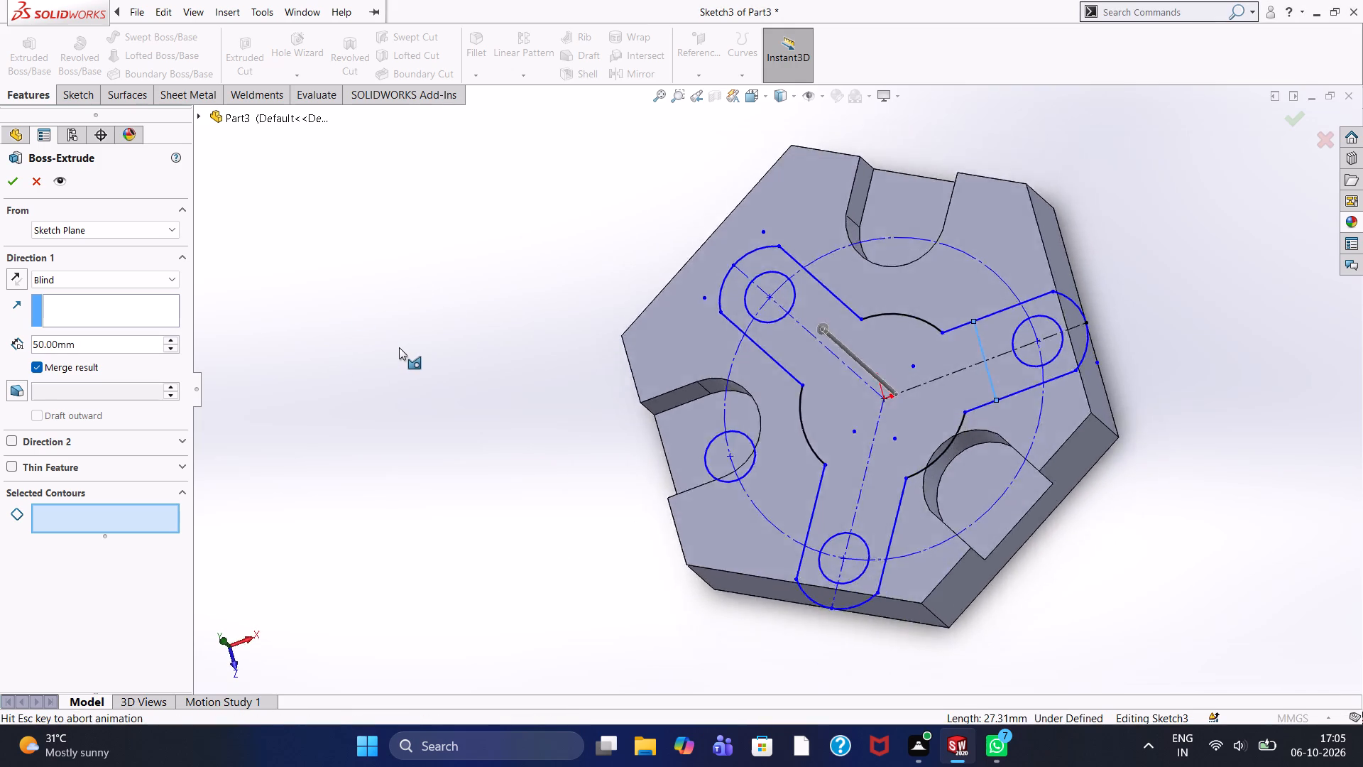
left_click(782, 293)
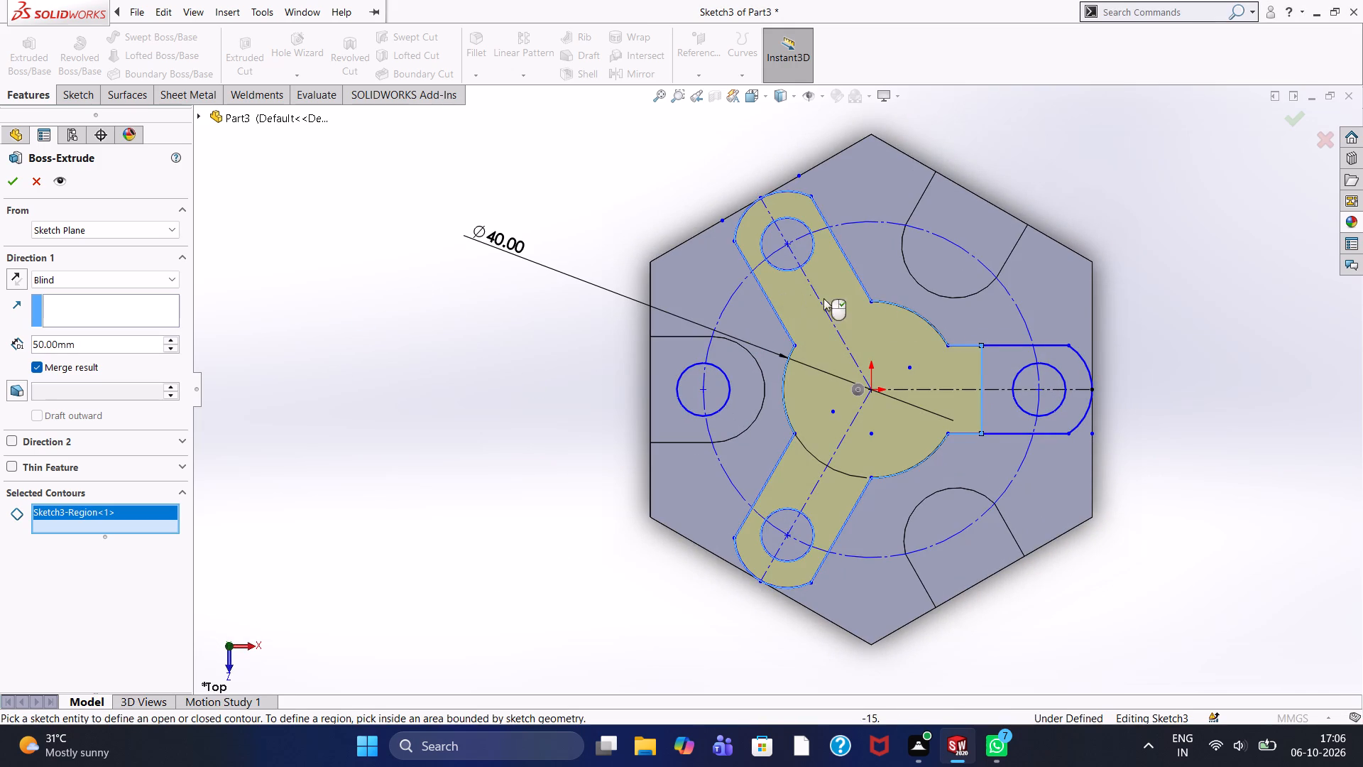
left_click(987, 364)
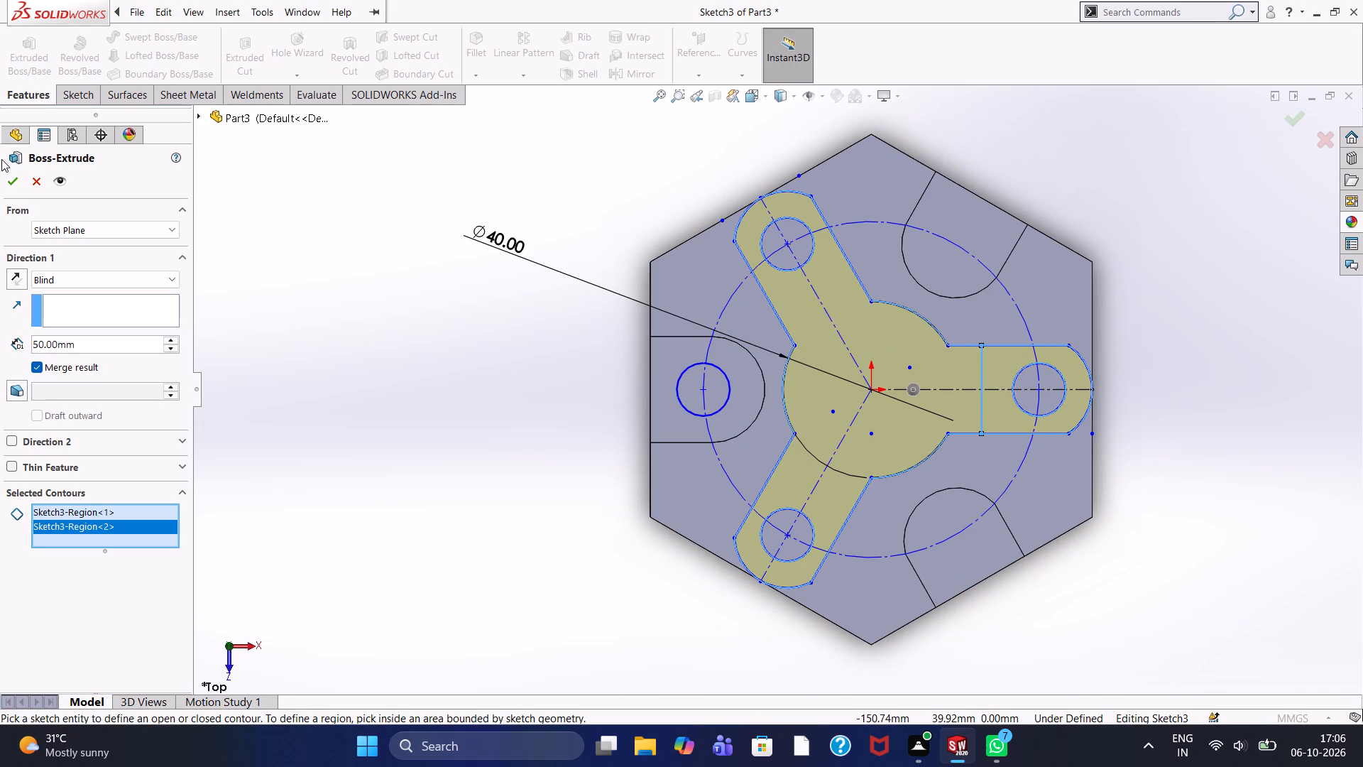
left_click(21, 190)
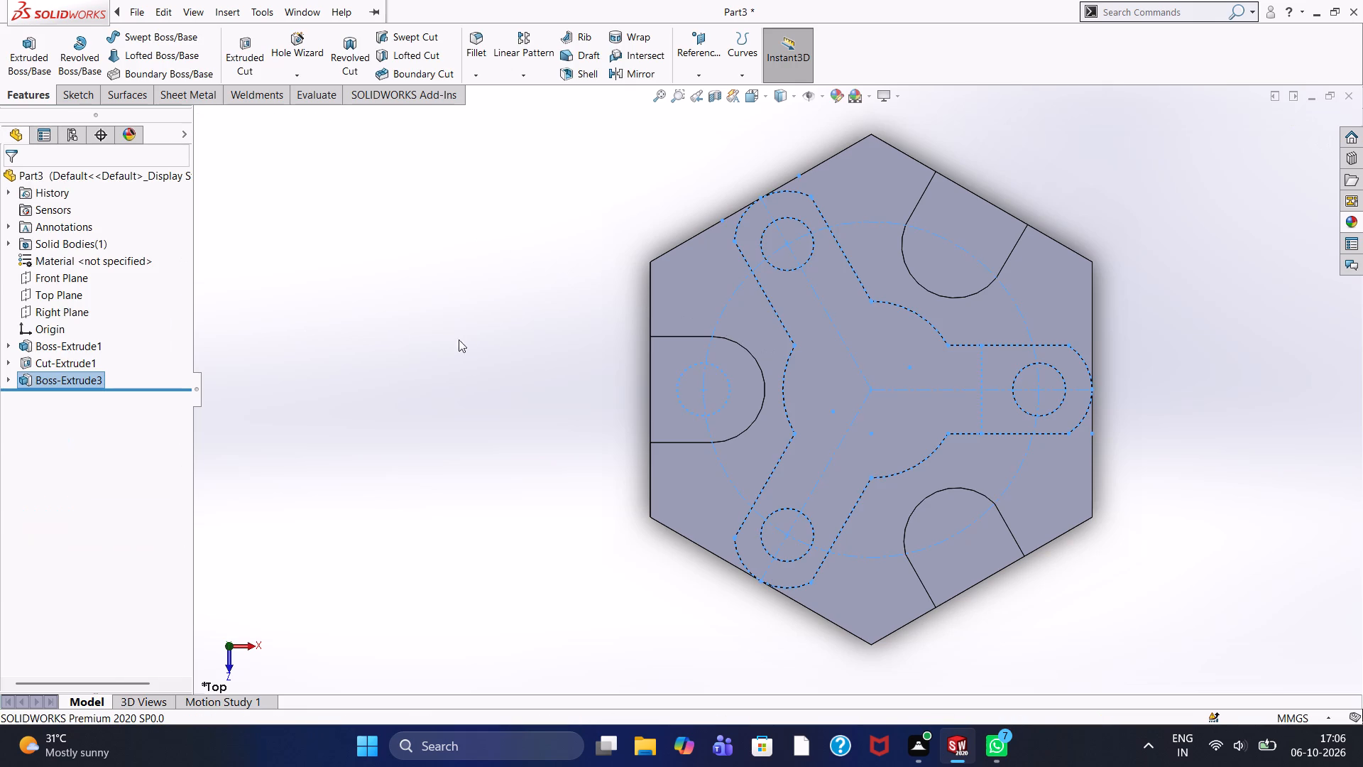
left_click(470, 360)
Apply the siena appearance from the painted car finishes to the whole part.
middle_click_drag(491, 362, 554, 200)
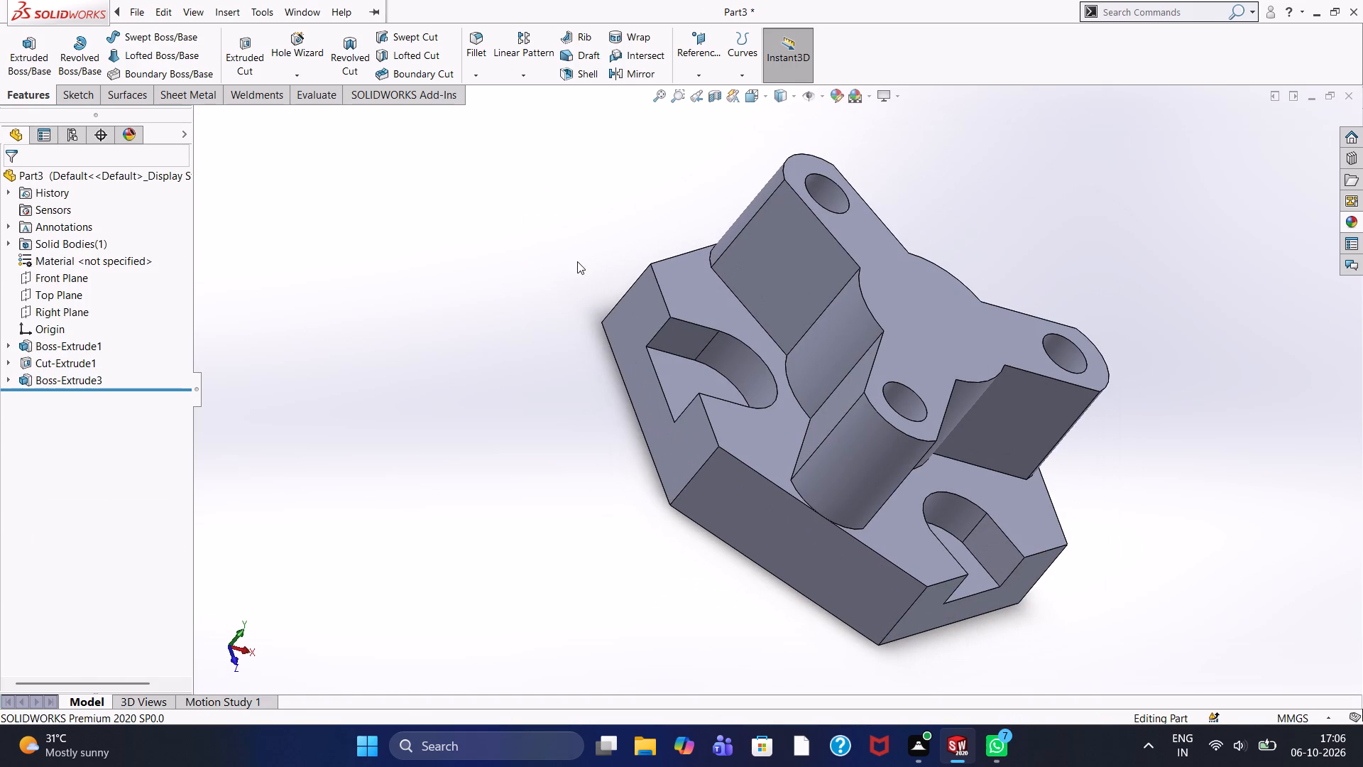
scroll(726, 283, "up", 1)
left_click(831, 95)
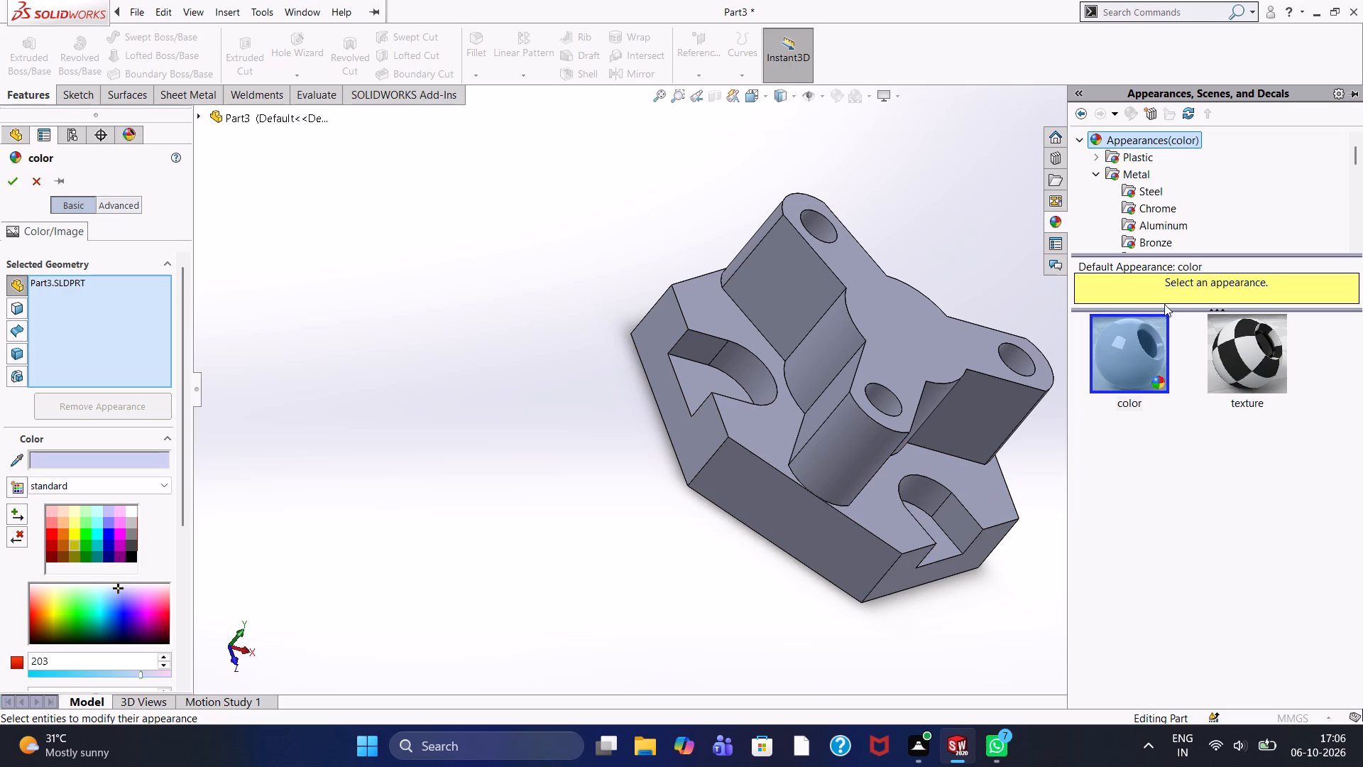
left_click(1131, 189)
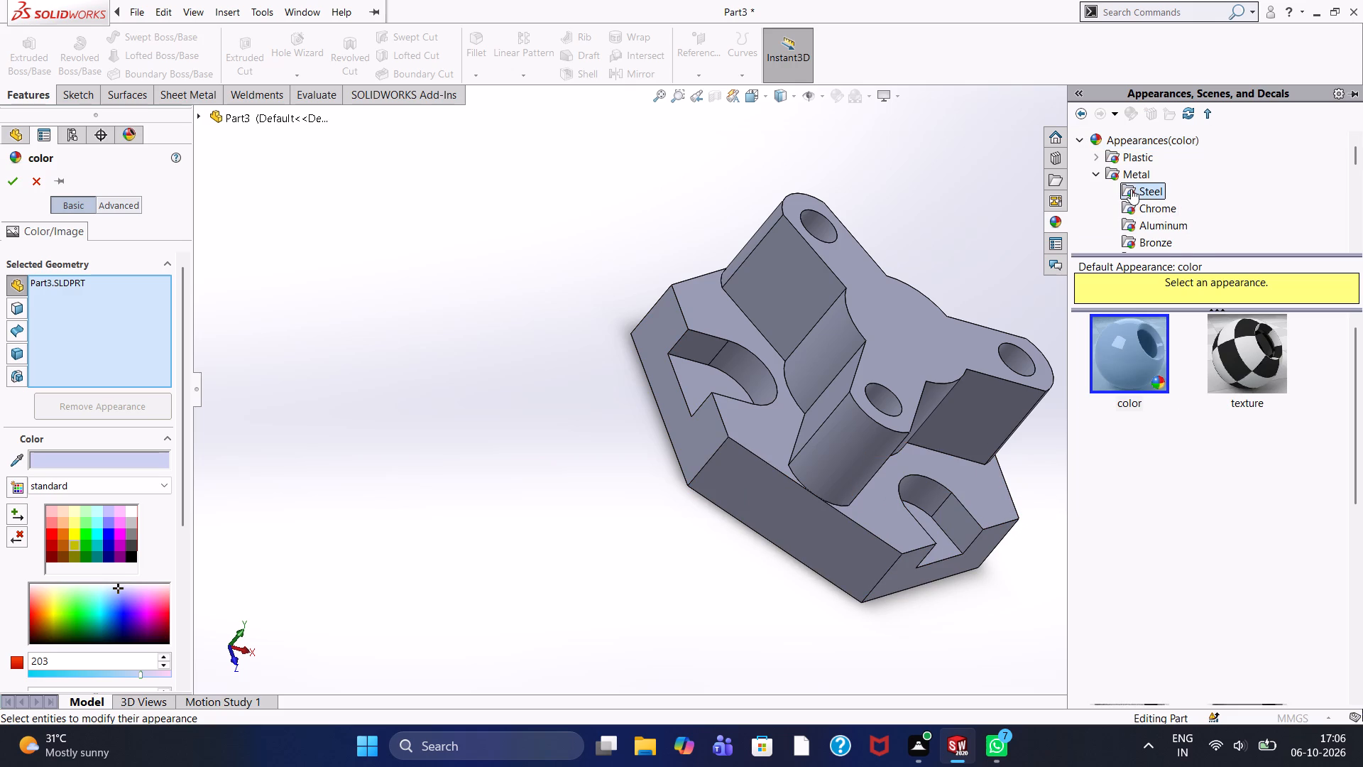
left_click(1099, 174)
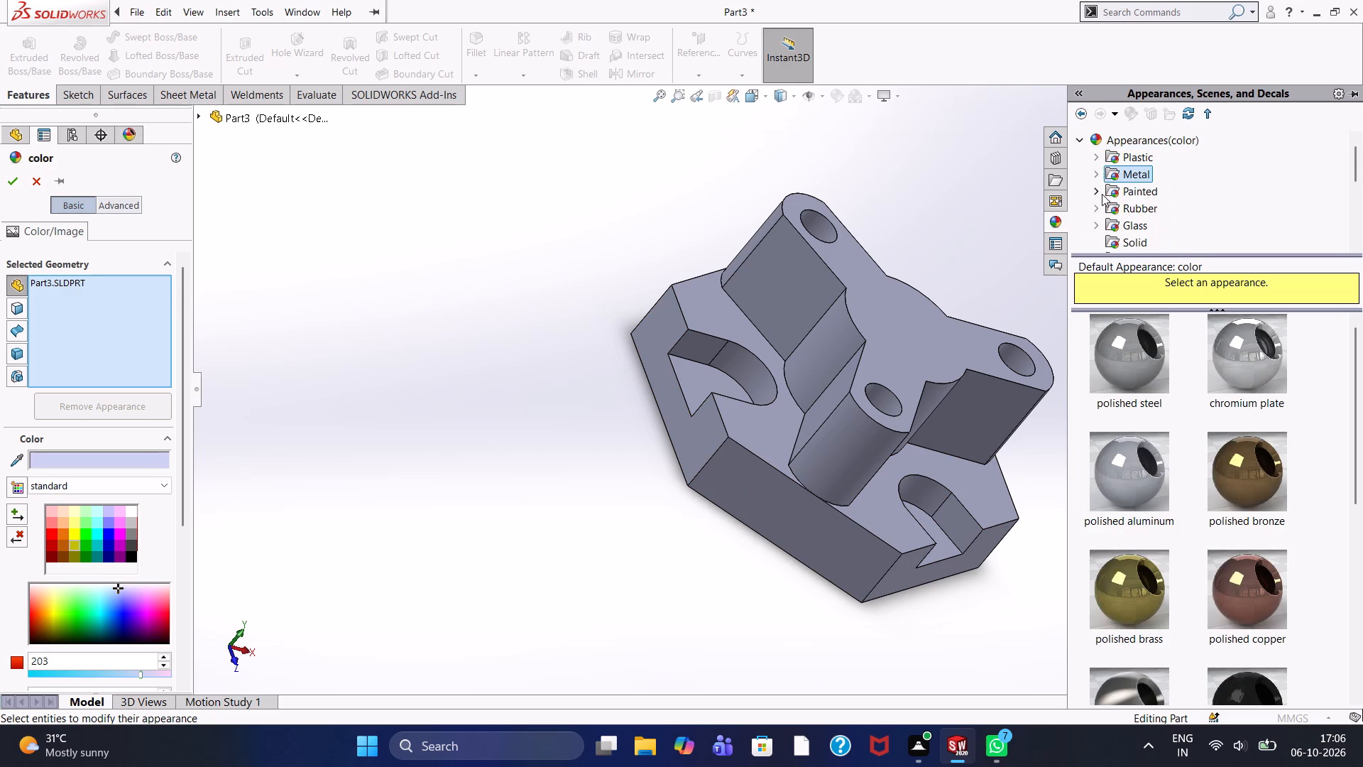
left_click(1115, 191)
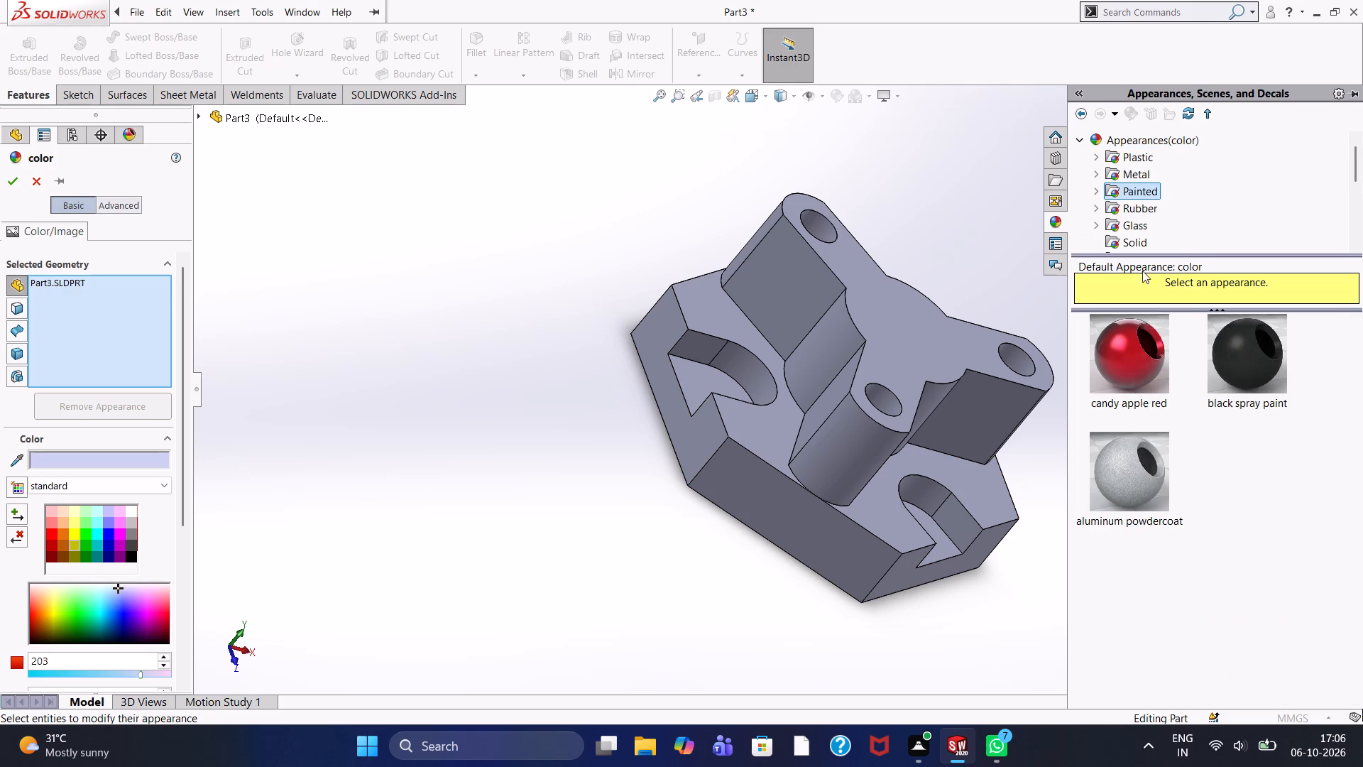
left_click(1099, 193)
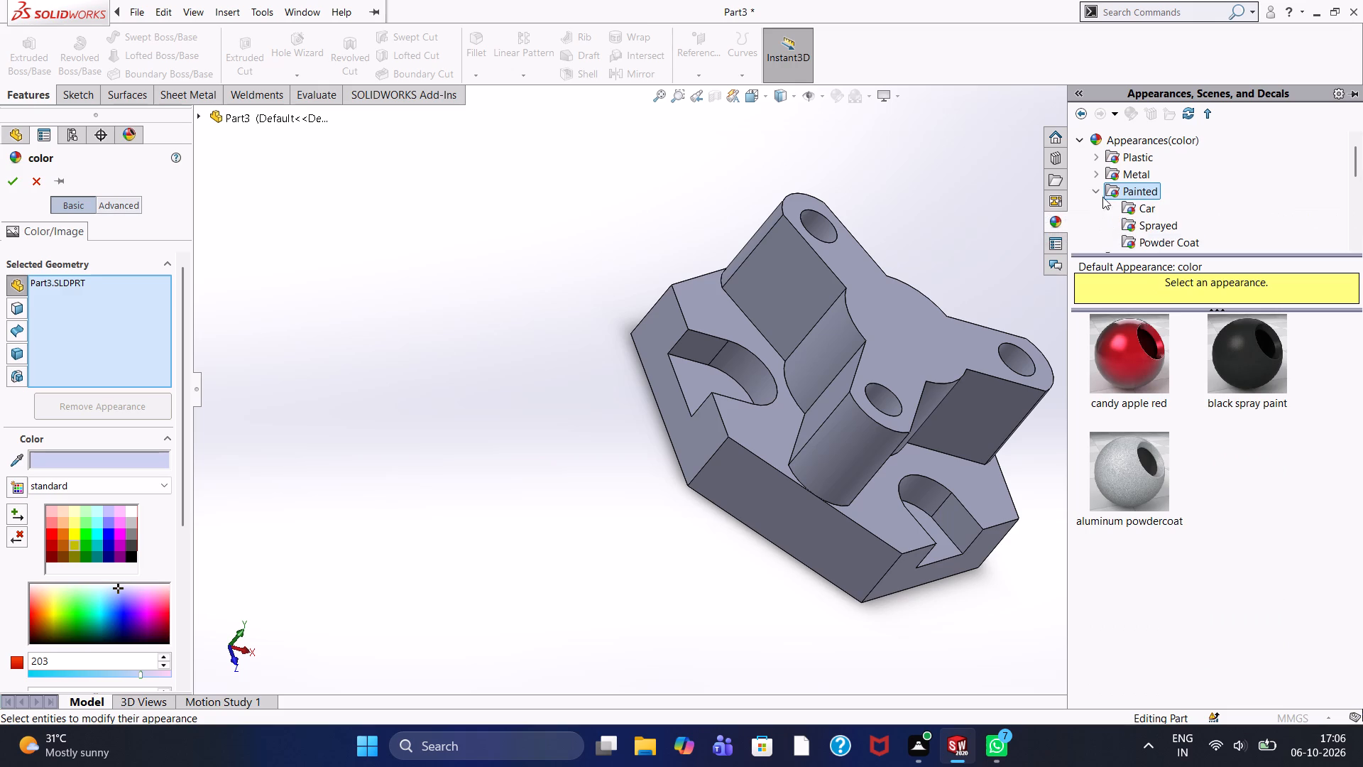
left_click(1155, 216)
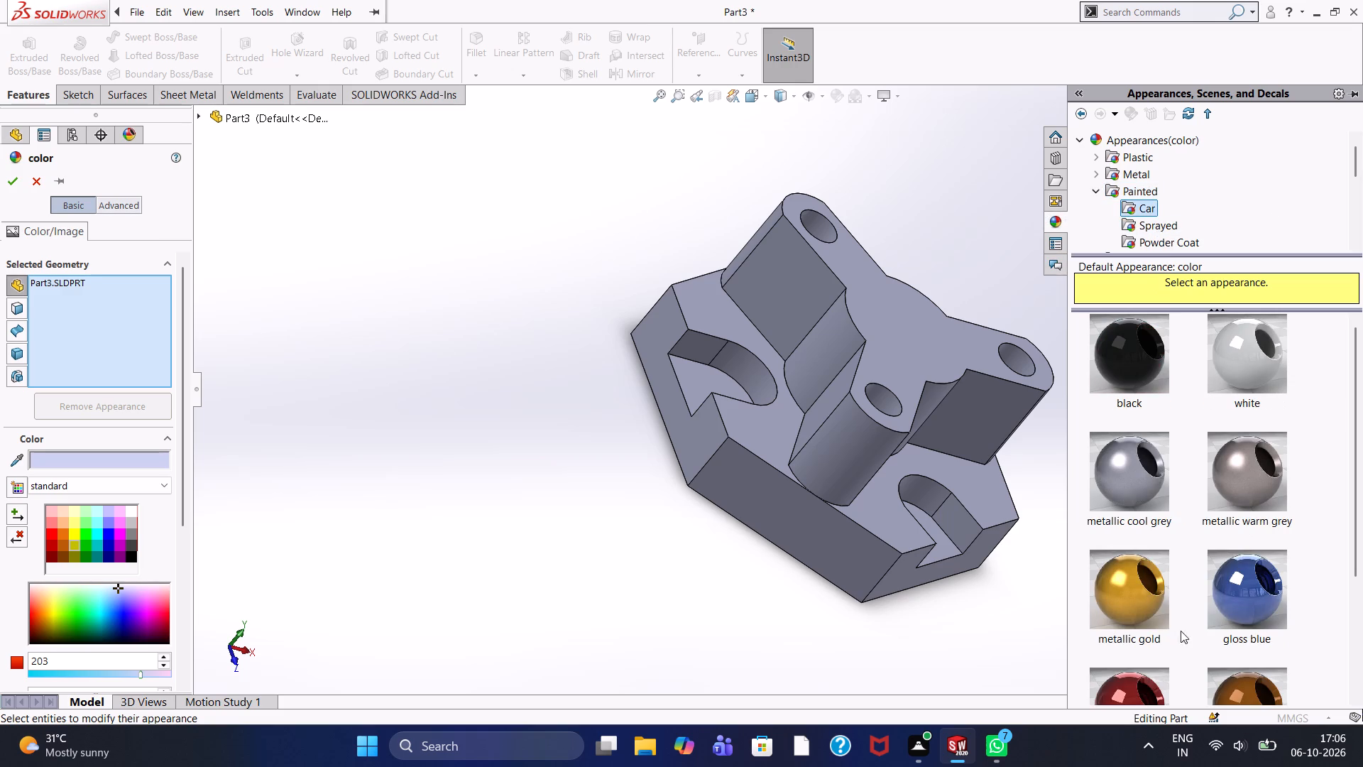
left_click_drag(1266, 687, 936, 399)
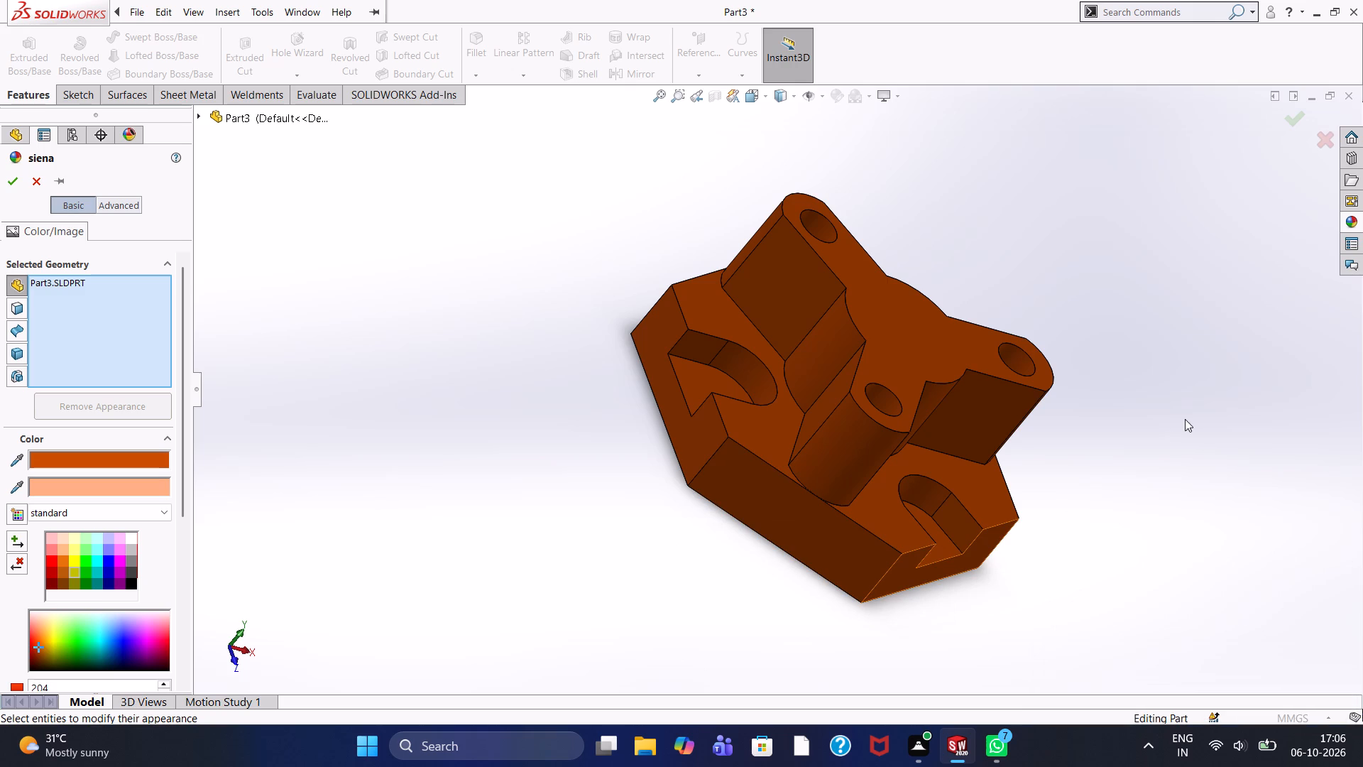
middle_click_drag(1186, 419, 1118, 352)
left_click(1169, 298)
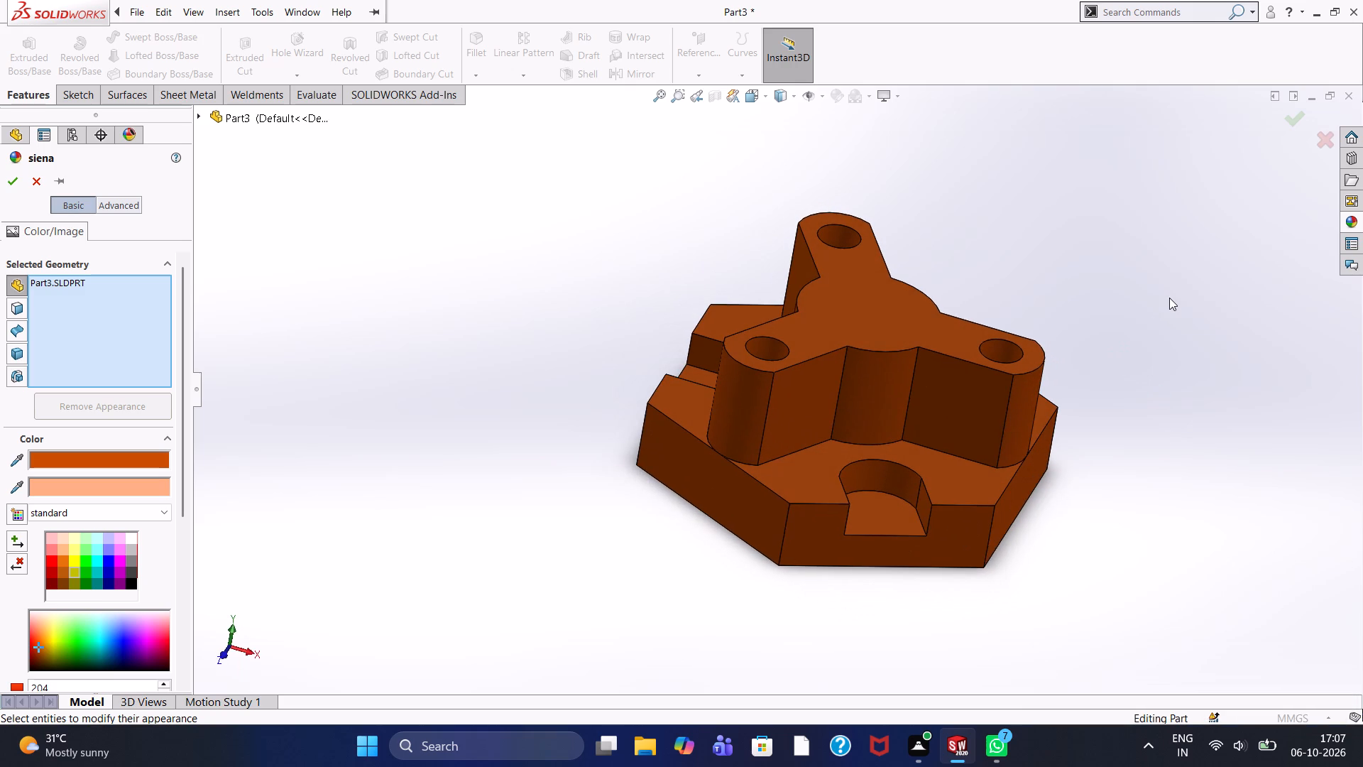
left_click(1296, 121)
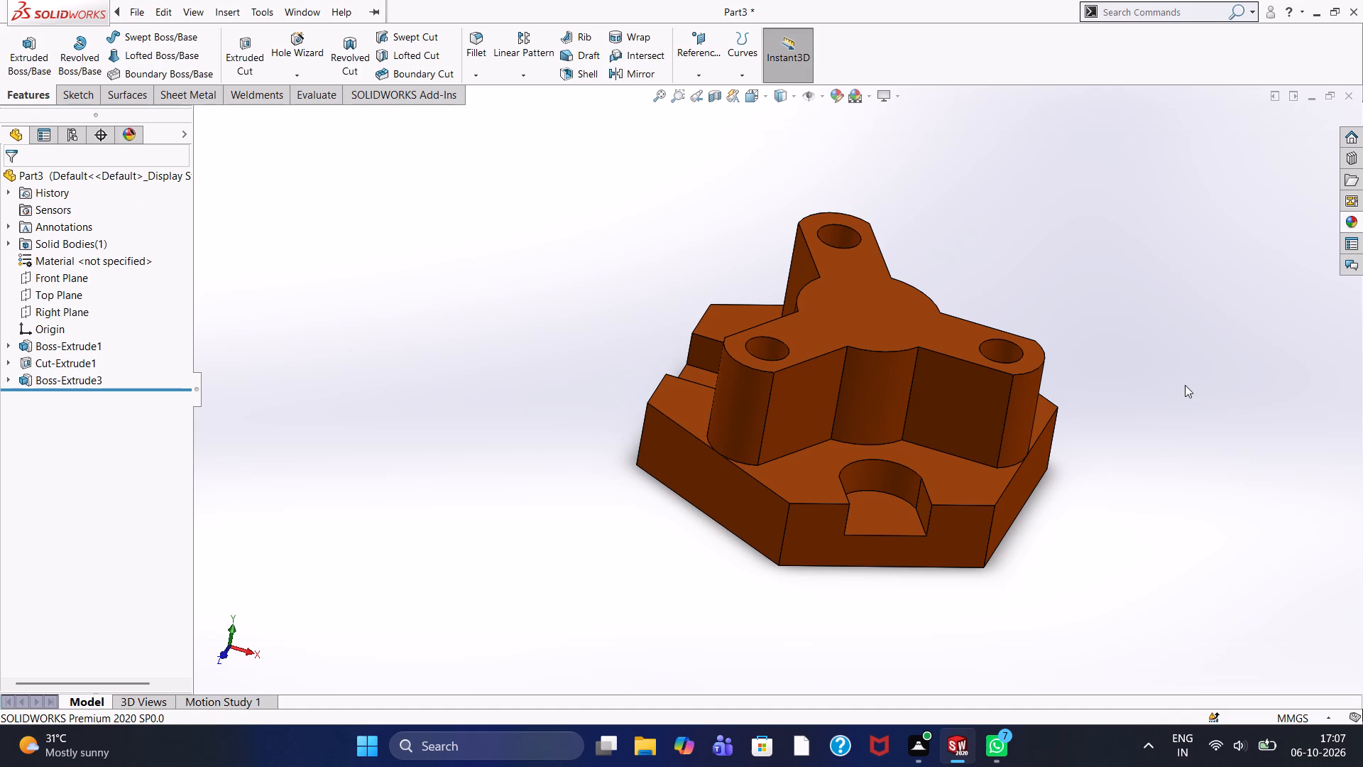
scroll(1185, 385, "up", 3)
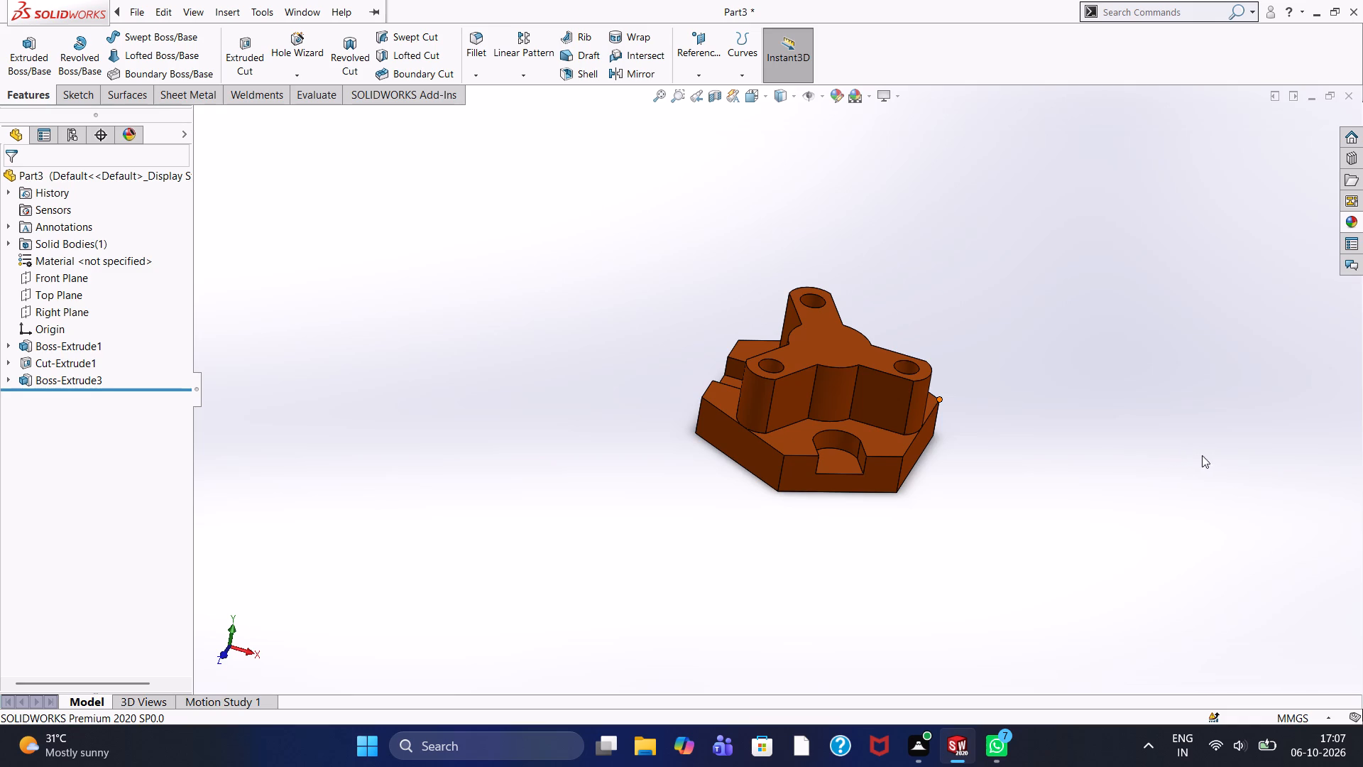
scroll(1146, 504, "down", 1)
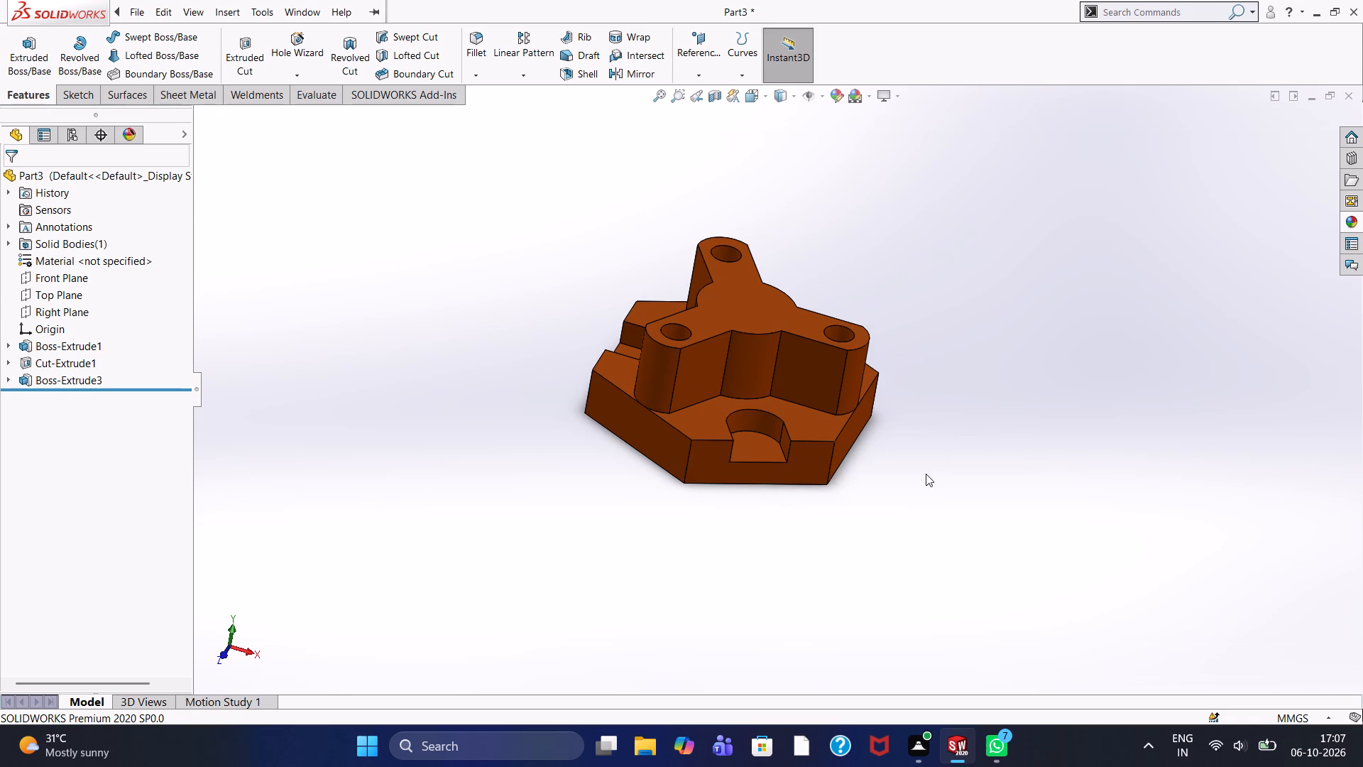
Examine the siena-coloured part from all around, including the base underside, the edge pockets and the three-armed boss with its holes.
middle_click_drag(797, 551, 770, 572)
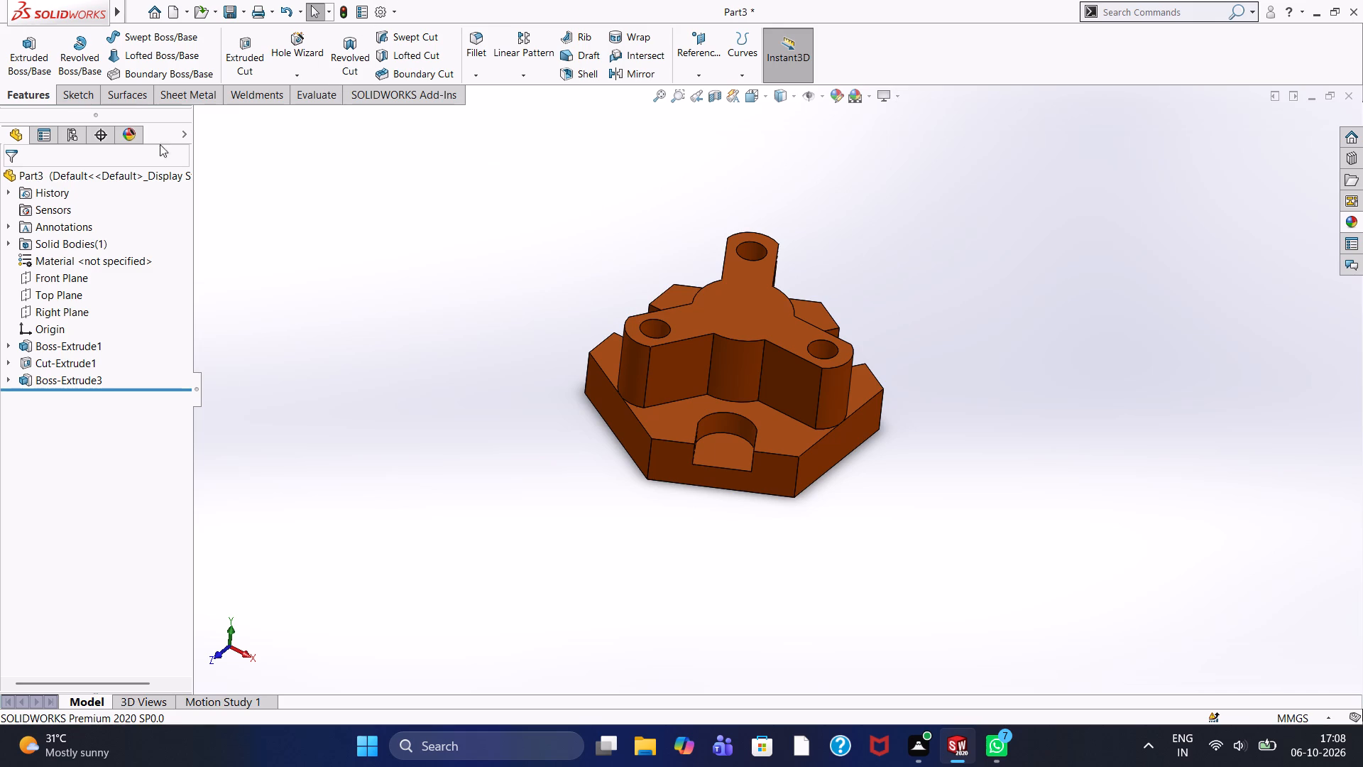
middle_click_drag(503, 378, 631, 415)
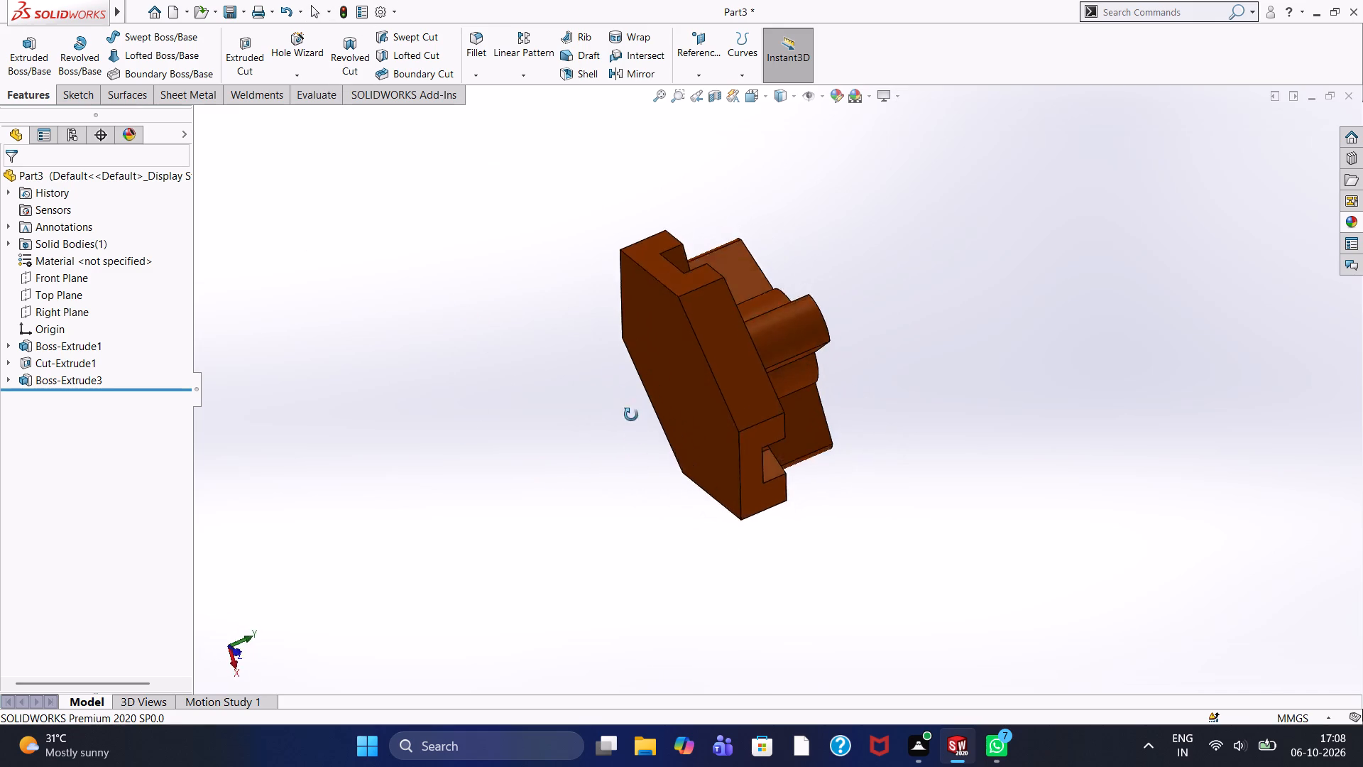
middle_click_drag(631, 415, 447, 413)
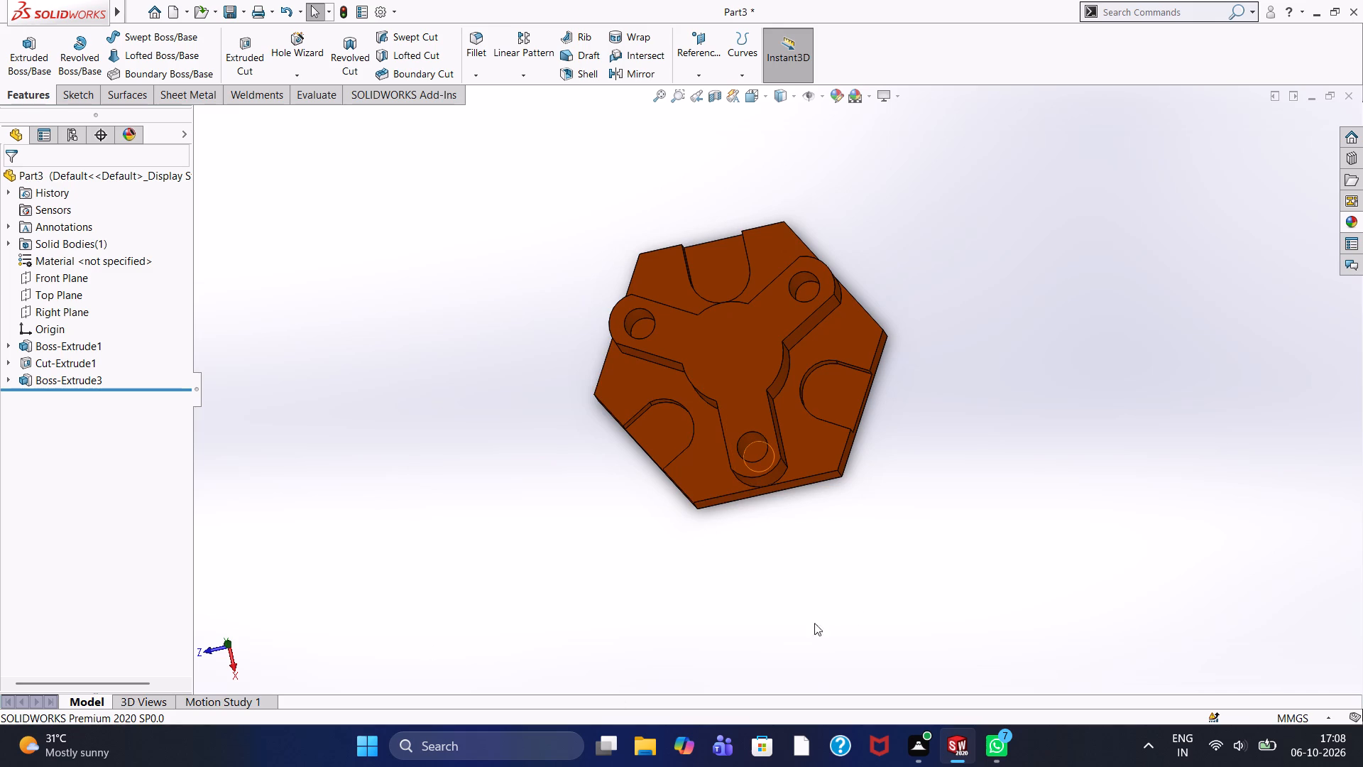
scroll(716, 712, "down", 2)
scroll(716, 712, "up", 1)
middle_click_drag(748, 572, 669, 258)
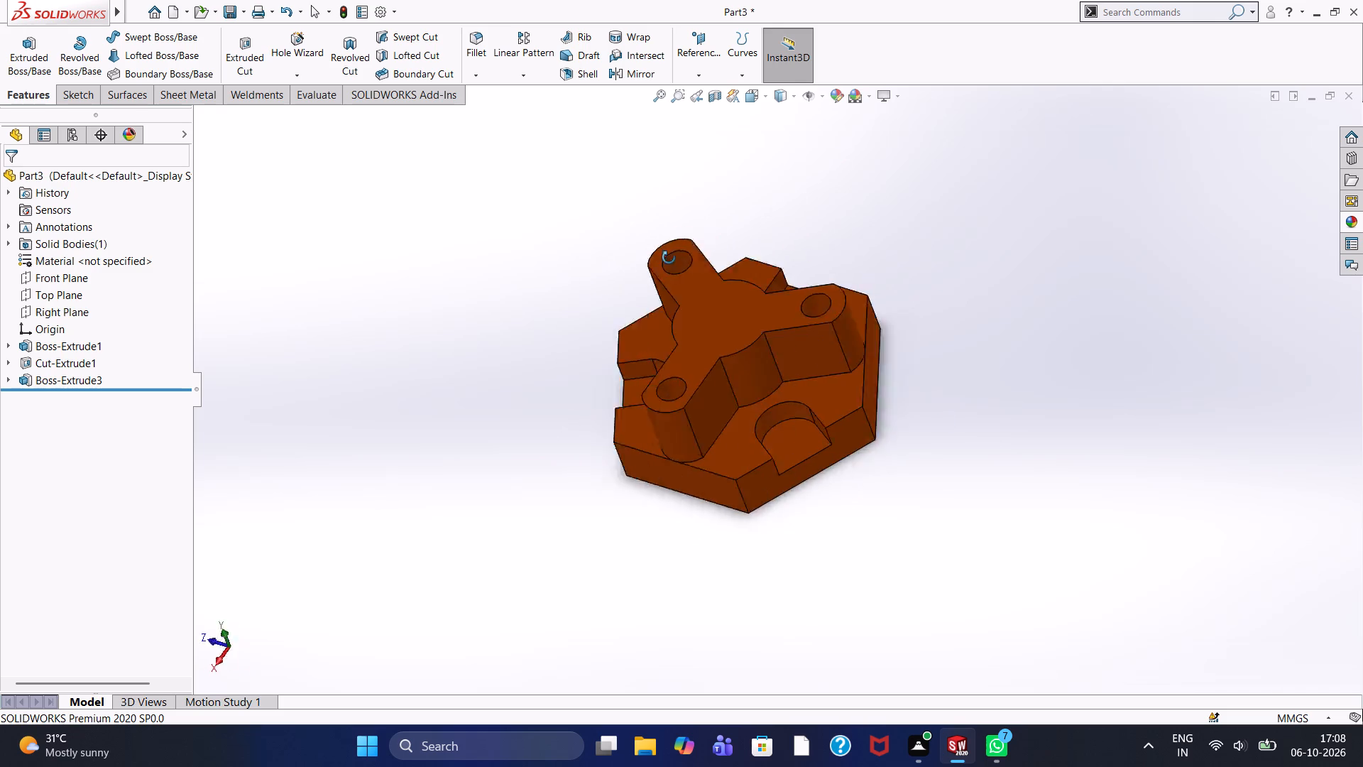
middle_click_drag(669, 258, 782, 192)
scroll(799, 495, "down", 1)
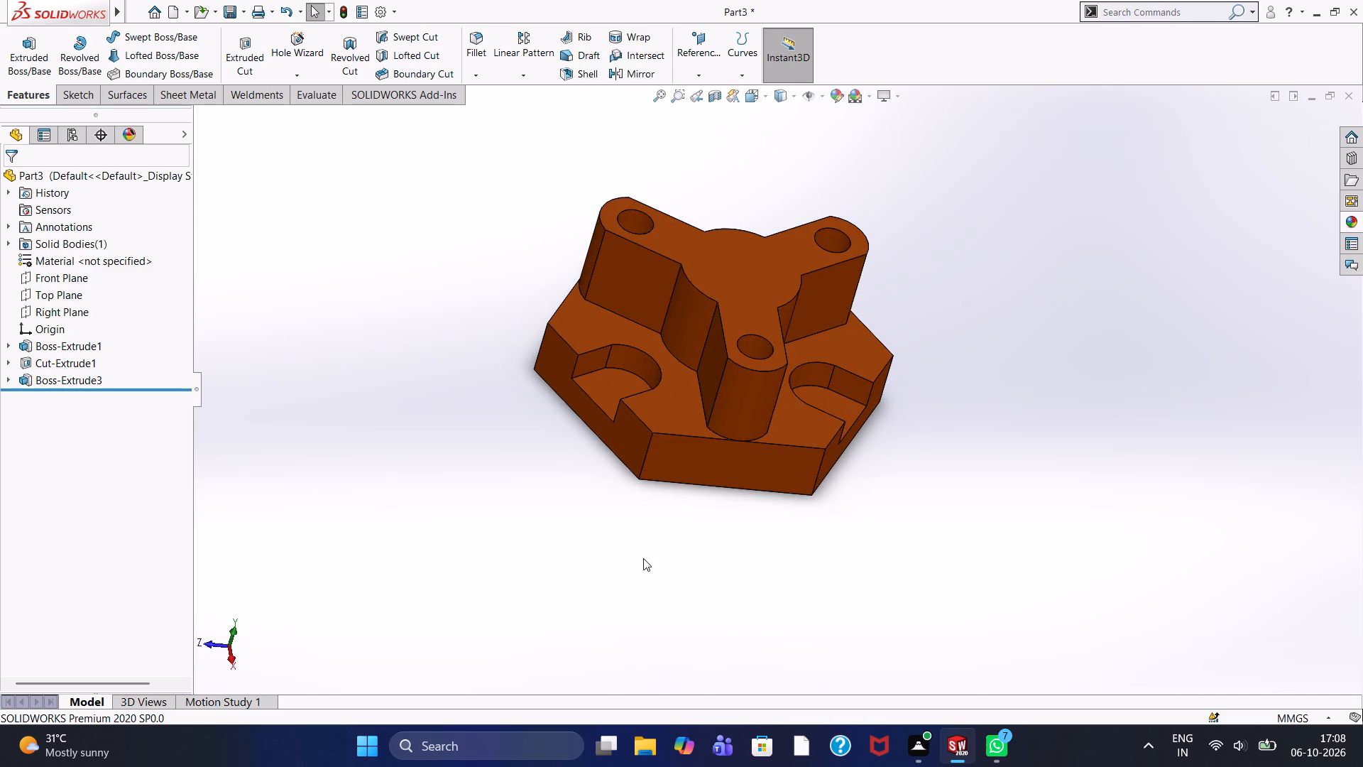
scroll(637, 574, "down", 3)
scroll(637, 574, "up", 4)
middle_click_drag(794, 415, 590, 553)
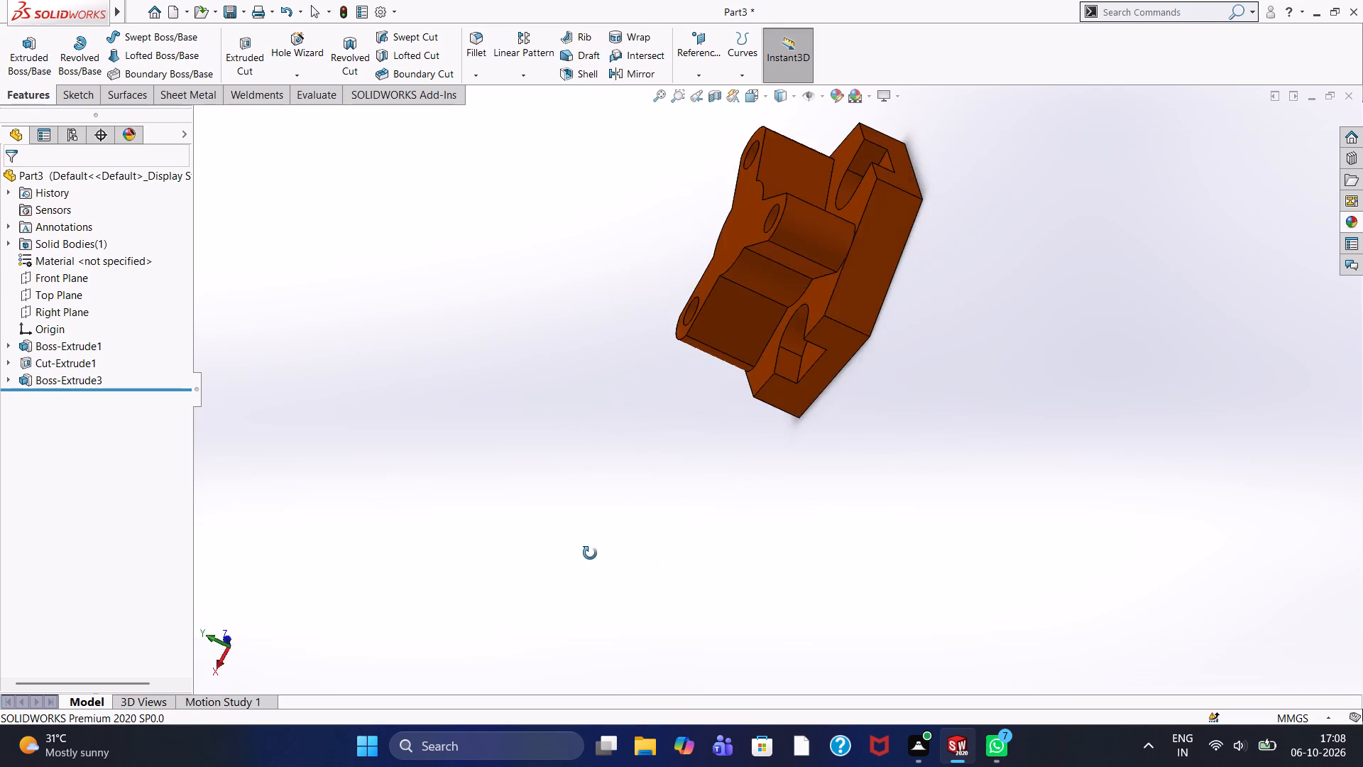
middle_click_drag(590, 553, 843, 455)
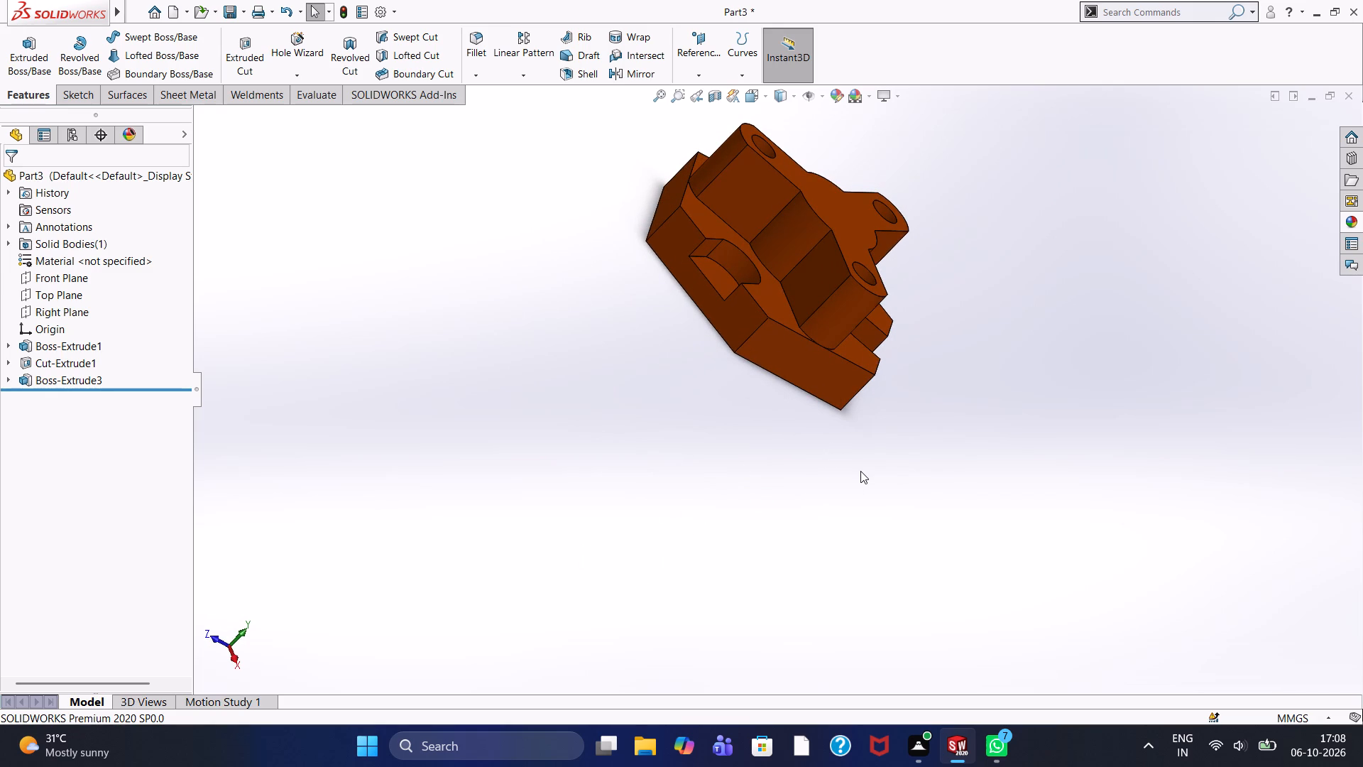
middle_click_drag(774, 474, 615, 505)
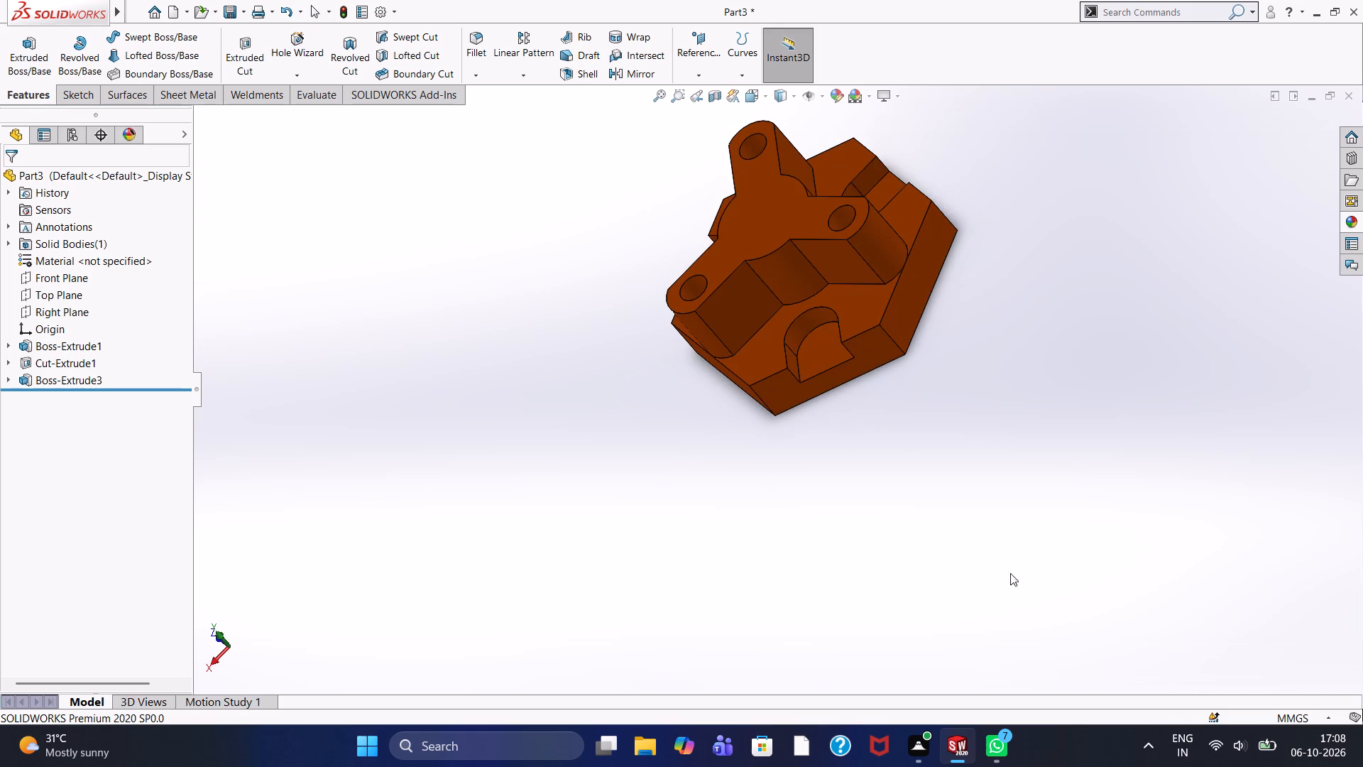
middle_click_drag(871, 695, 827, 687)
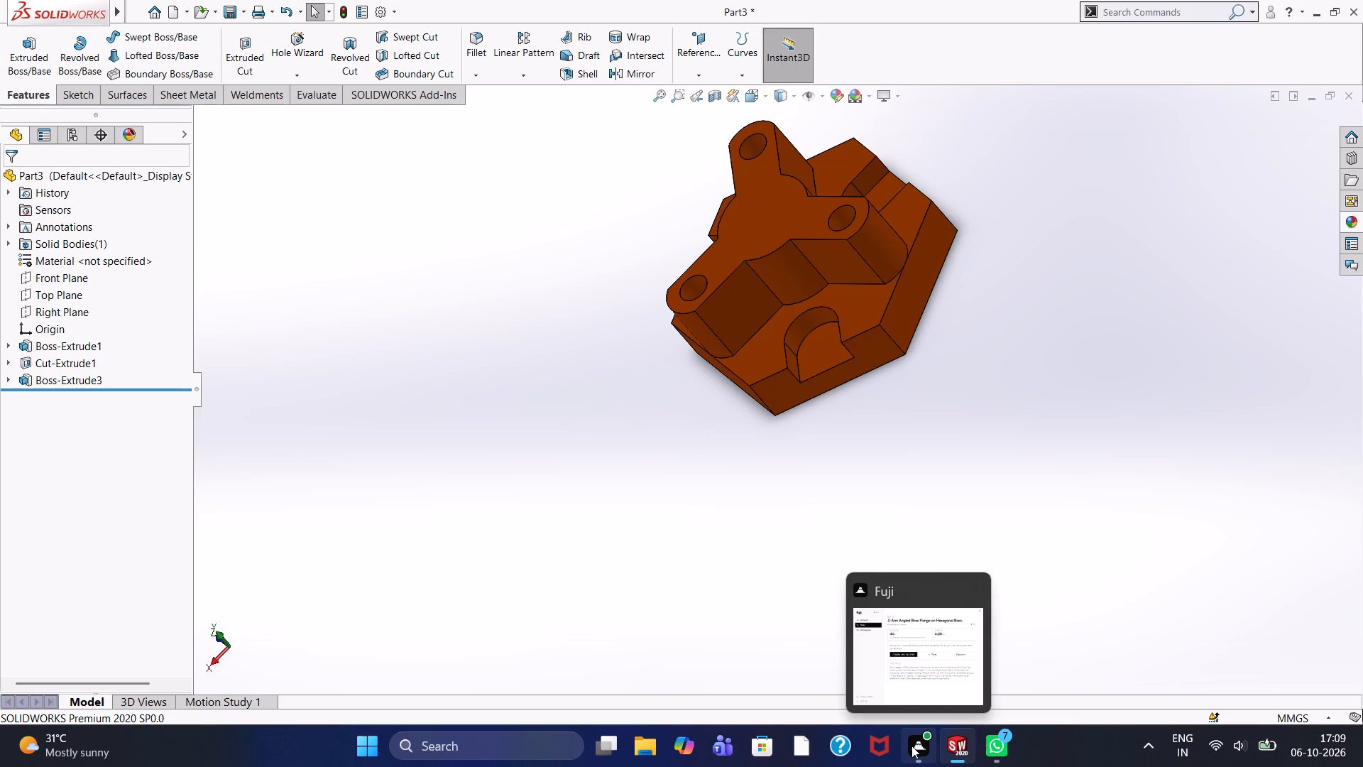
middle_click_drag(716, 535, 858, 438)
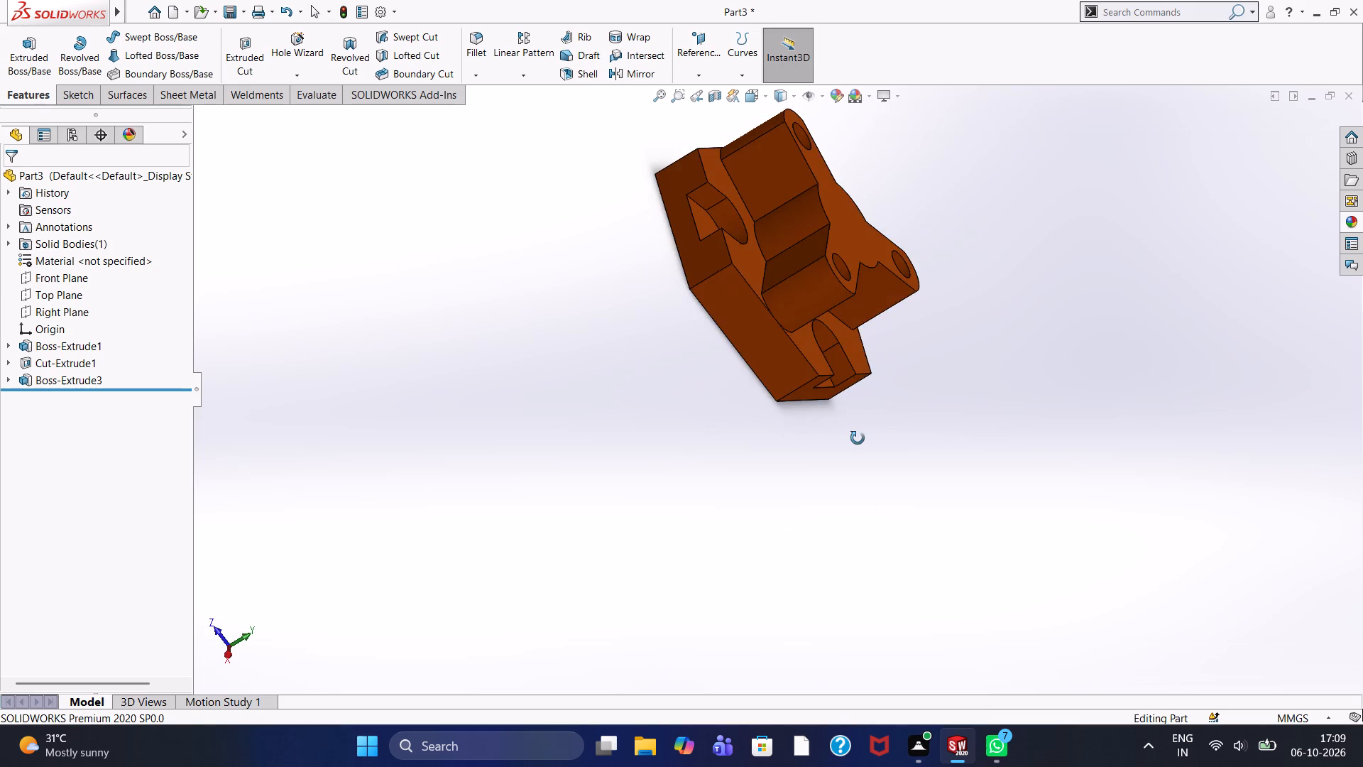
middle_click_drag(858, 438, 749, 398)
scroll(801, 308, "up", 4)
middle_click_drag(625, 346, 645, 374)
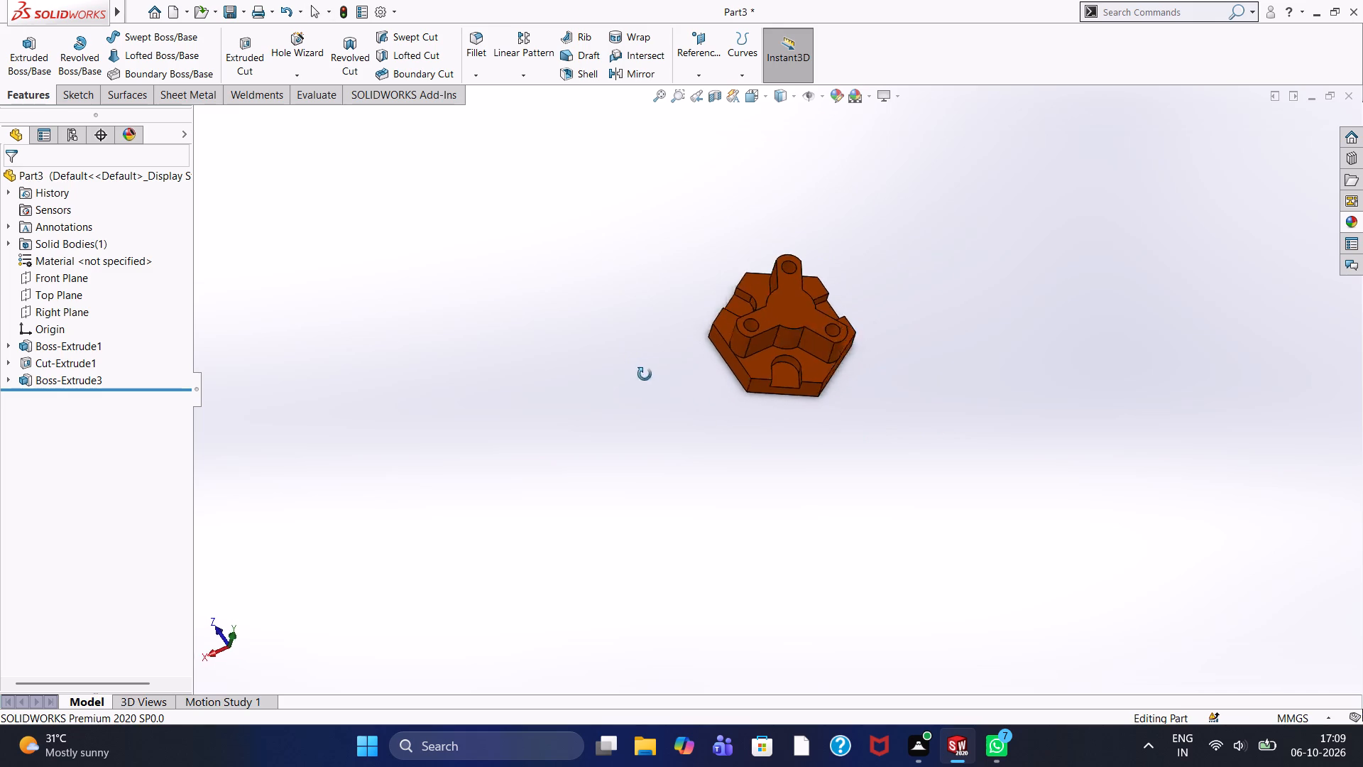
middle_click_drag(645, 374, 673, 396)
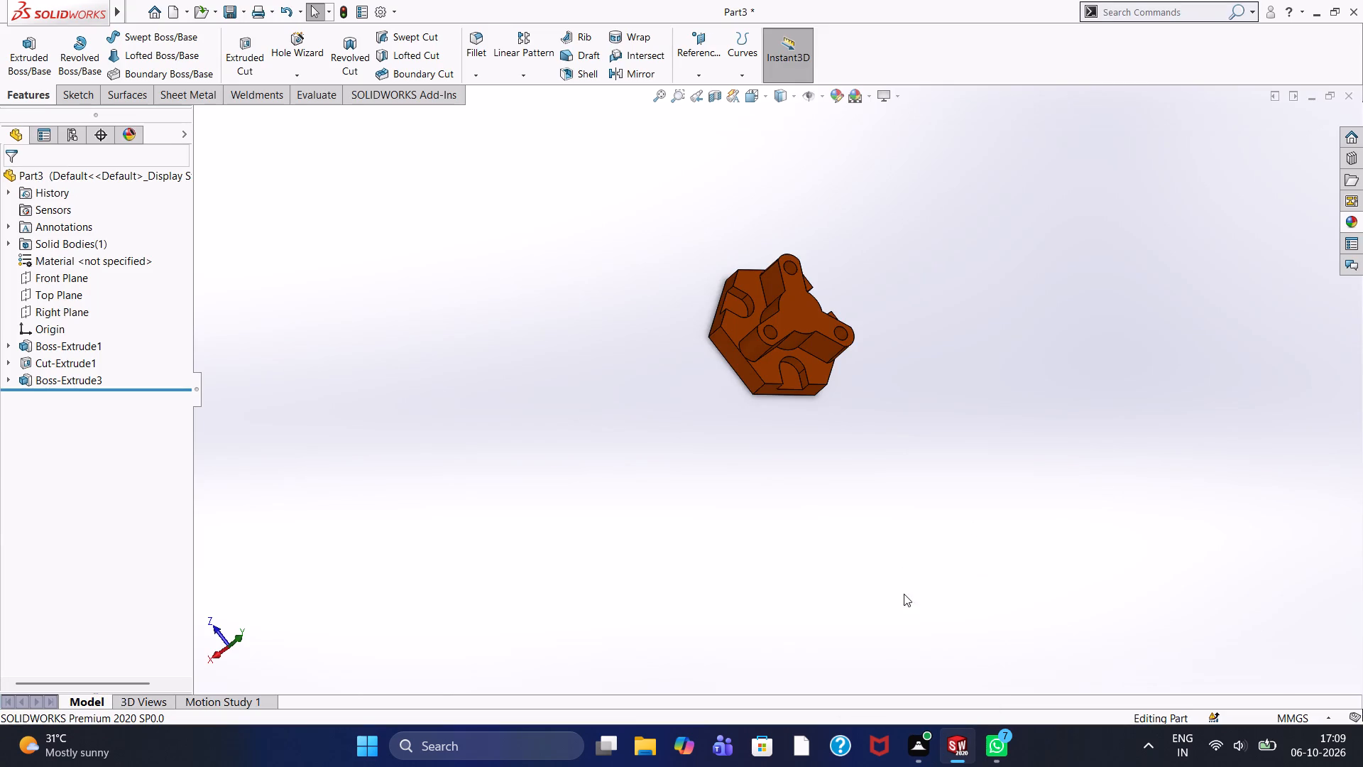
middle_click_drag(828, 518, 699, 444)
scroll(743, 433, "up", 2)
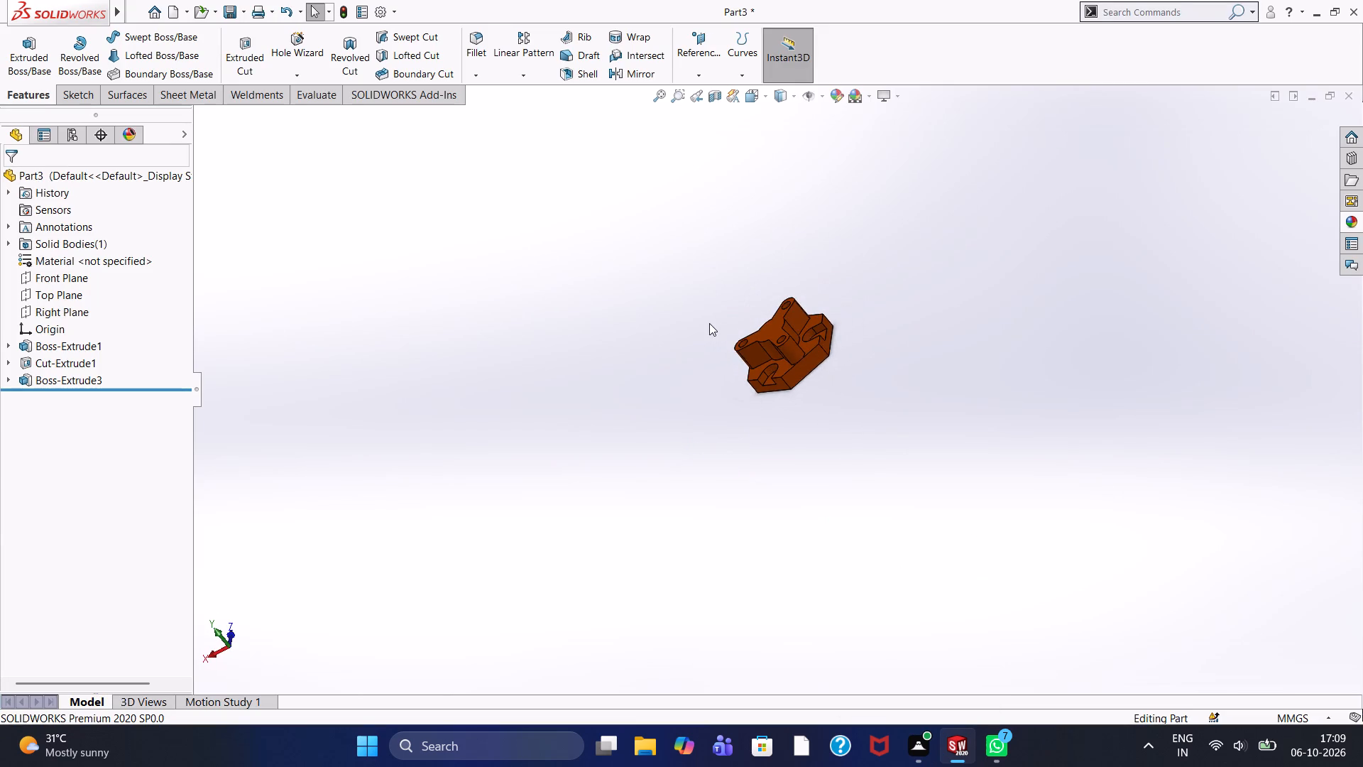
scroll(709, 323, "down", 5)
middle_click_drag(768, 383, 901, 359)
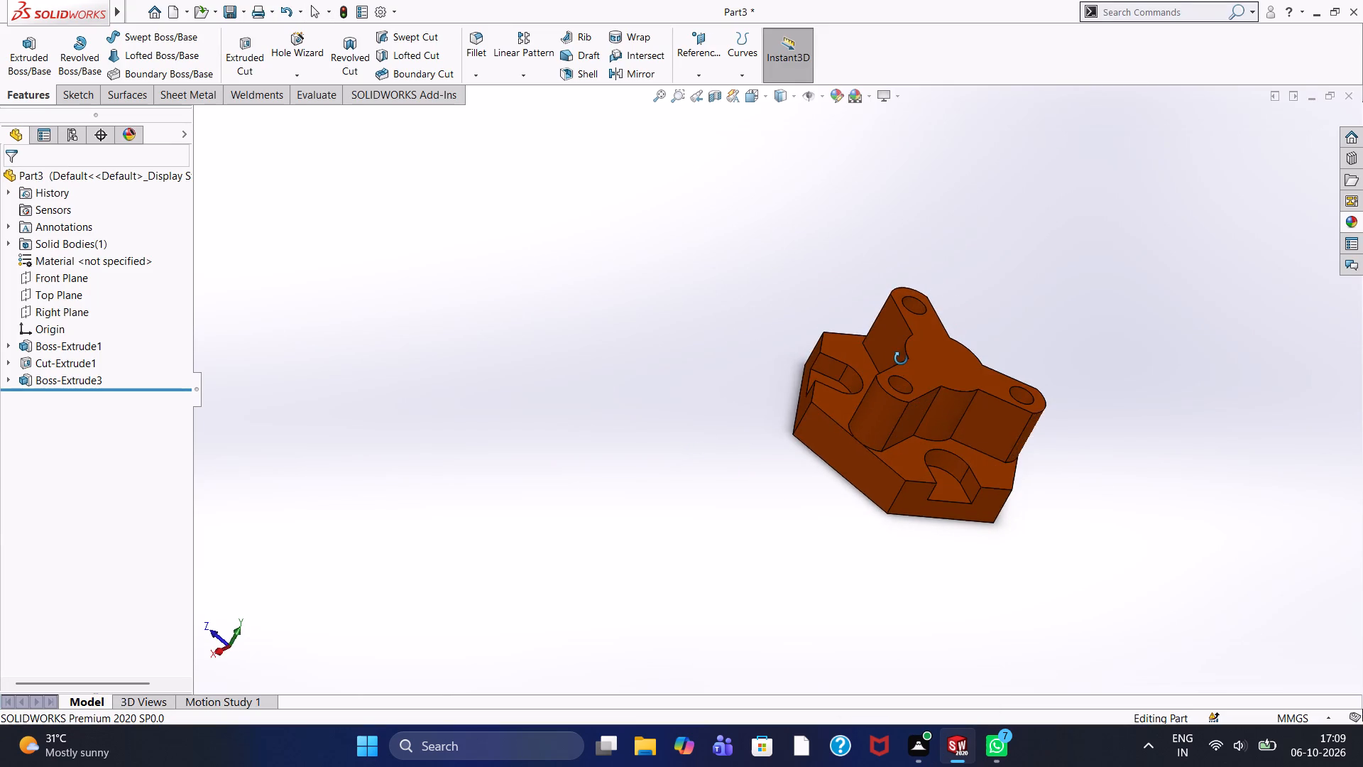
middle_click_drag(901, 359, 832, 418)
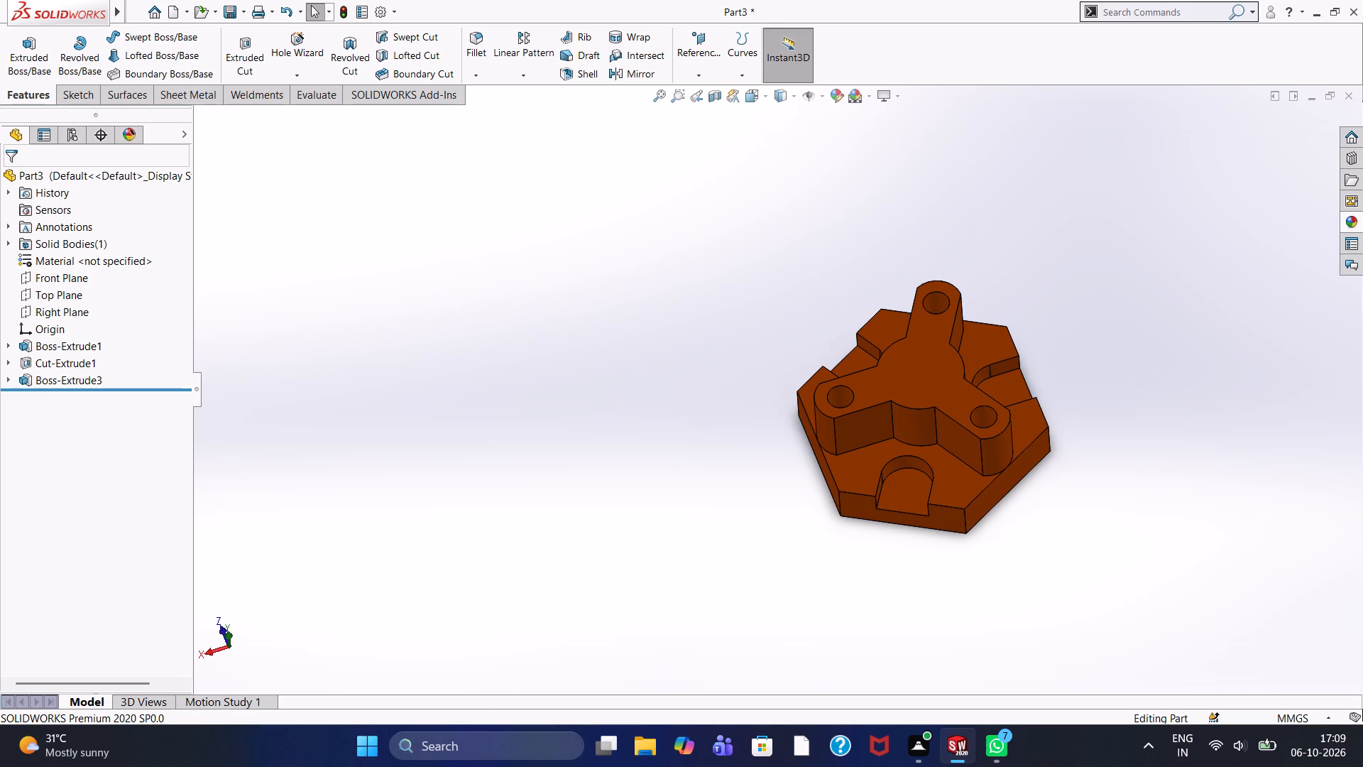
scroll(454, 736, "up", 2)
scroll(601, 717, "down", 2)
scroll(883, 554, "up", 2)
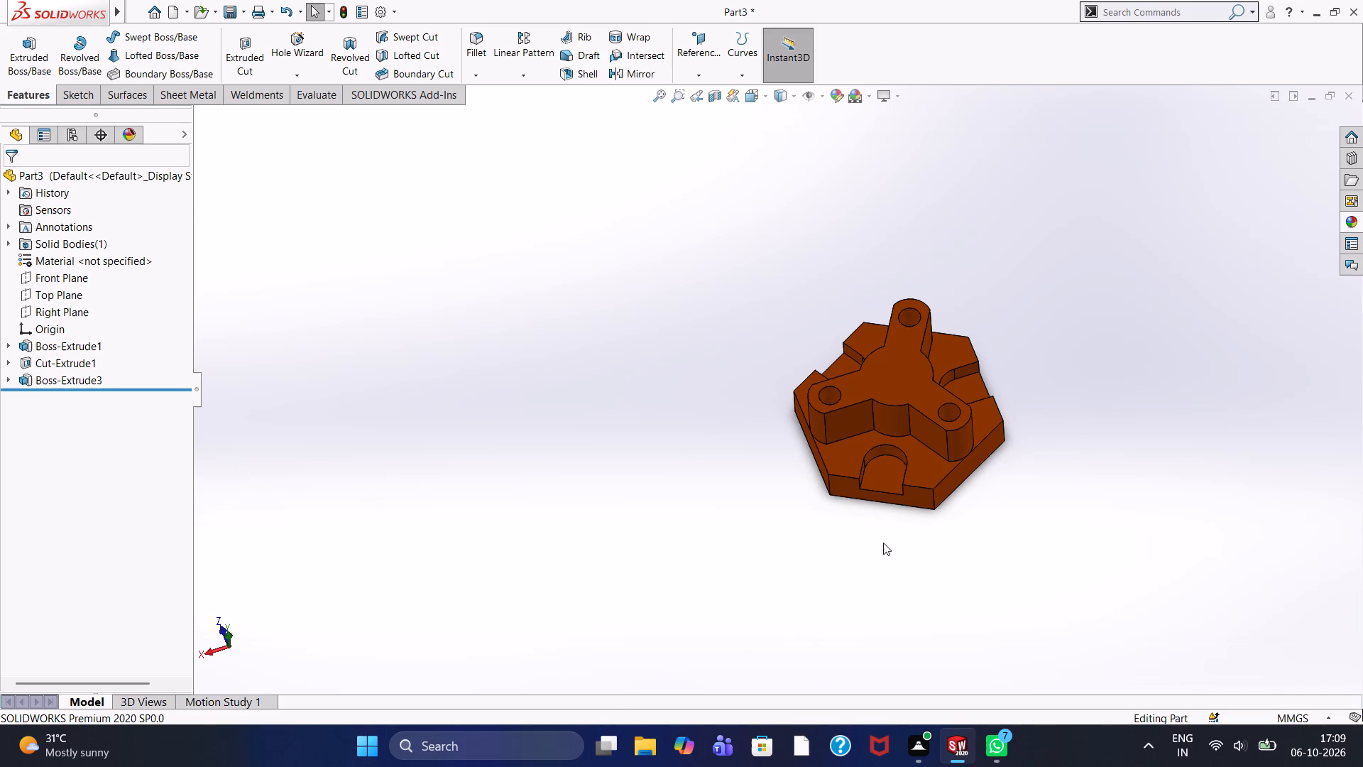
scroll(892, 506, "down", 1)
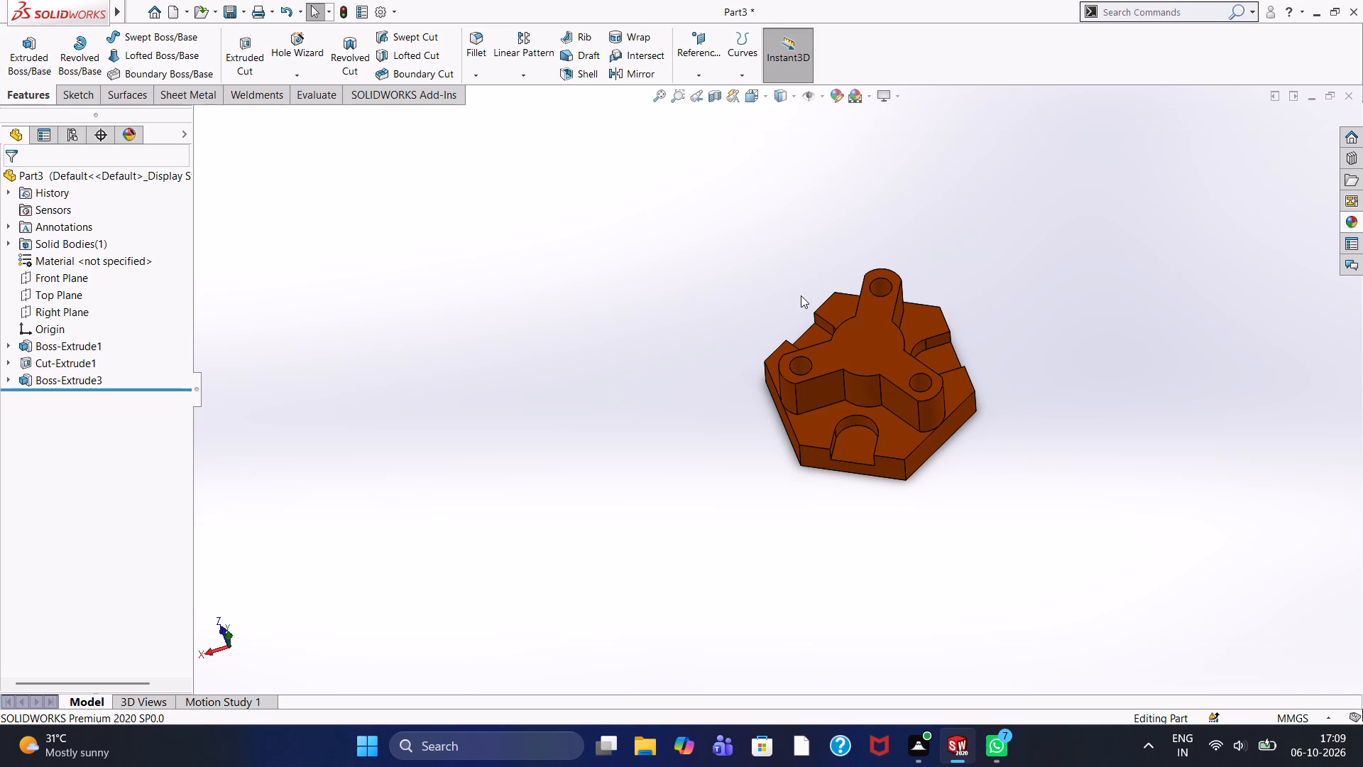
scroll(818, 300, "down", 1)
scroll(838, 291, "up", 3)
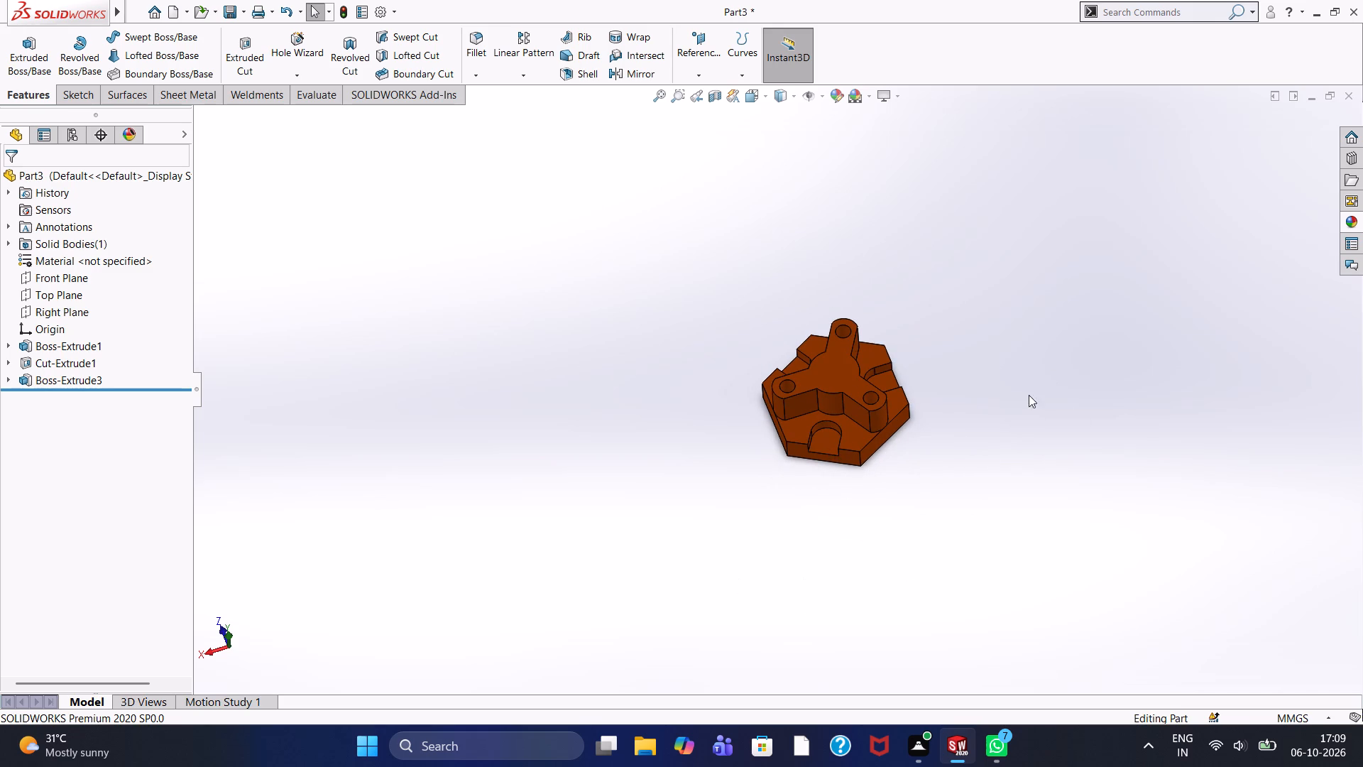
scroll(946, 490, "down", 1)
scroll(946, 490, "up", 1)
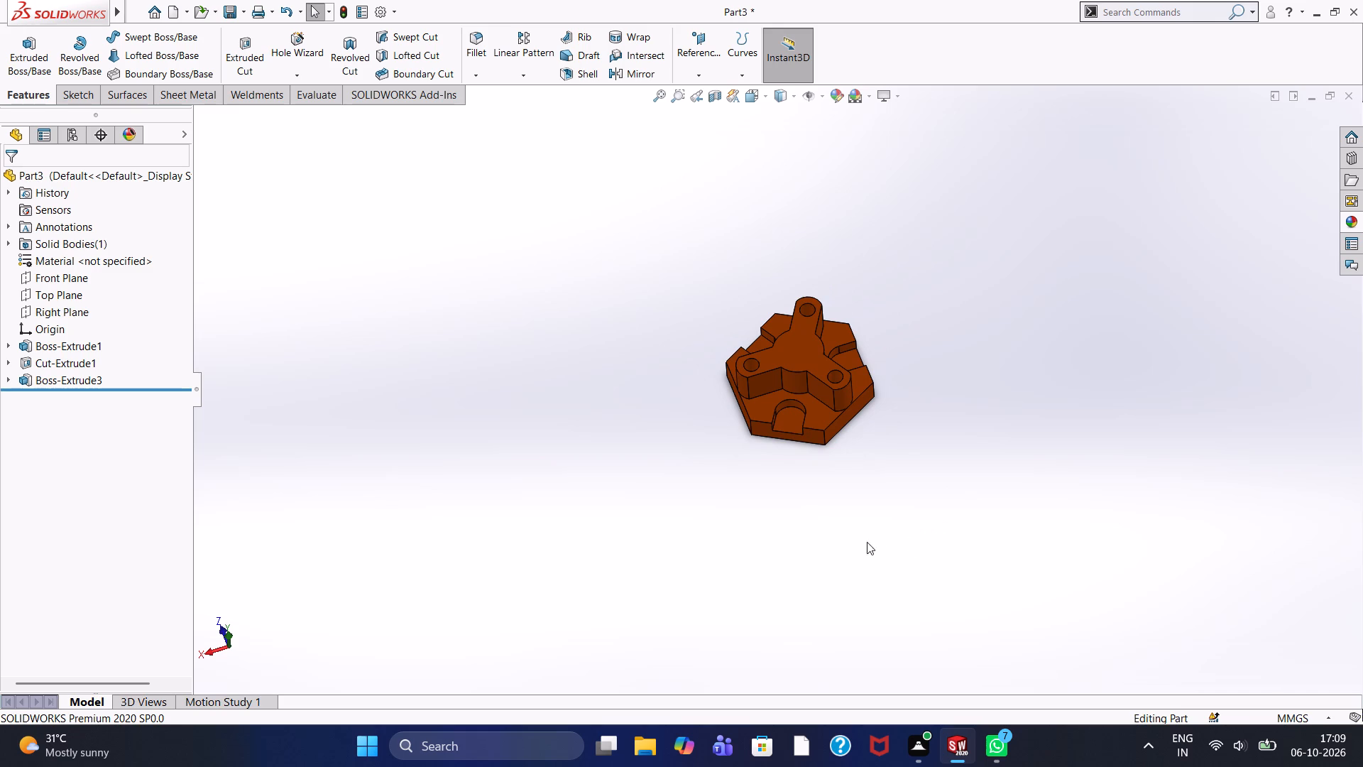
scroll(718, 482, "down", 1)
middle_click_drag(725, 473, 818, 445)
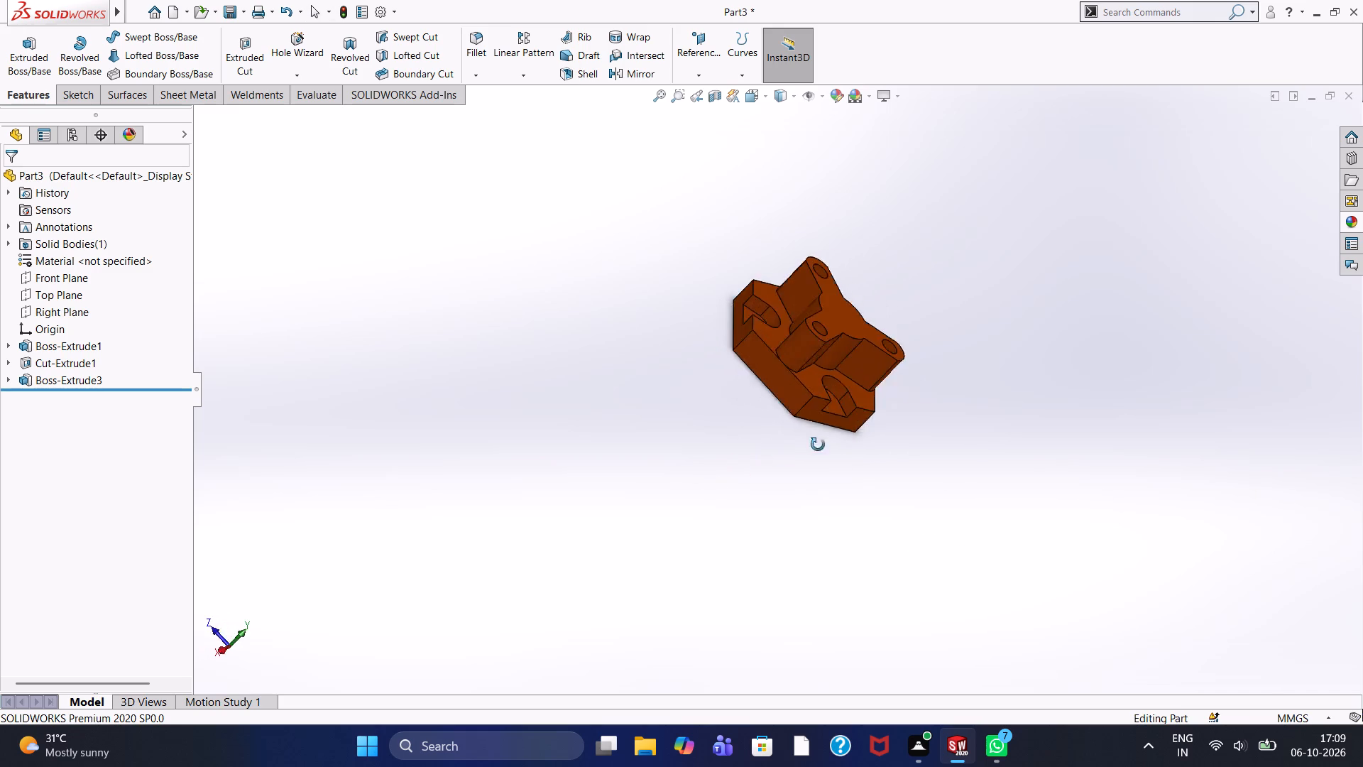
middle_click_drag(818, 445, 866, 344)
middle_click_drag(837, 343, 662, 491)
scroll(660, 467, "down", 1)
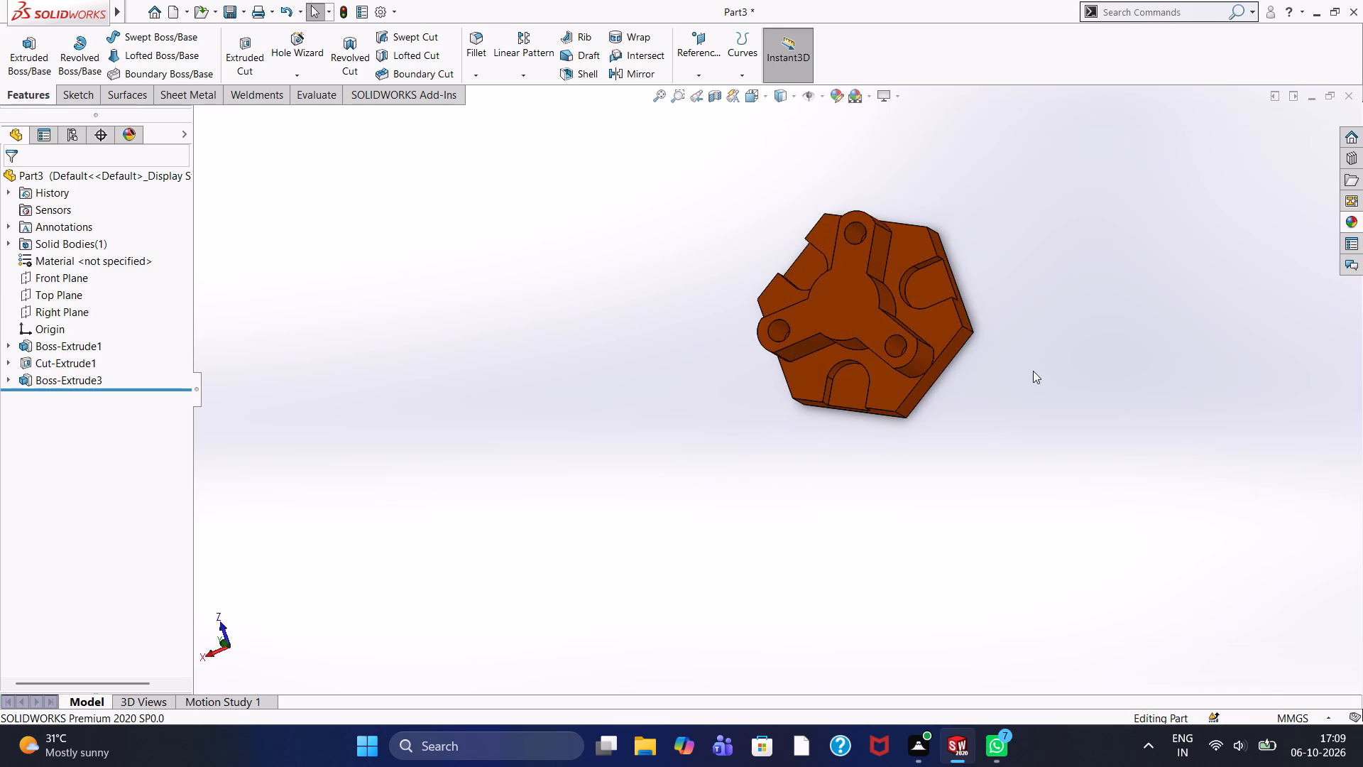
scroll(1033, 368, "up", 1)
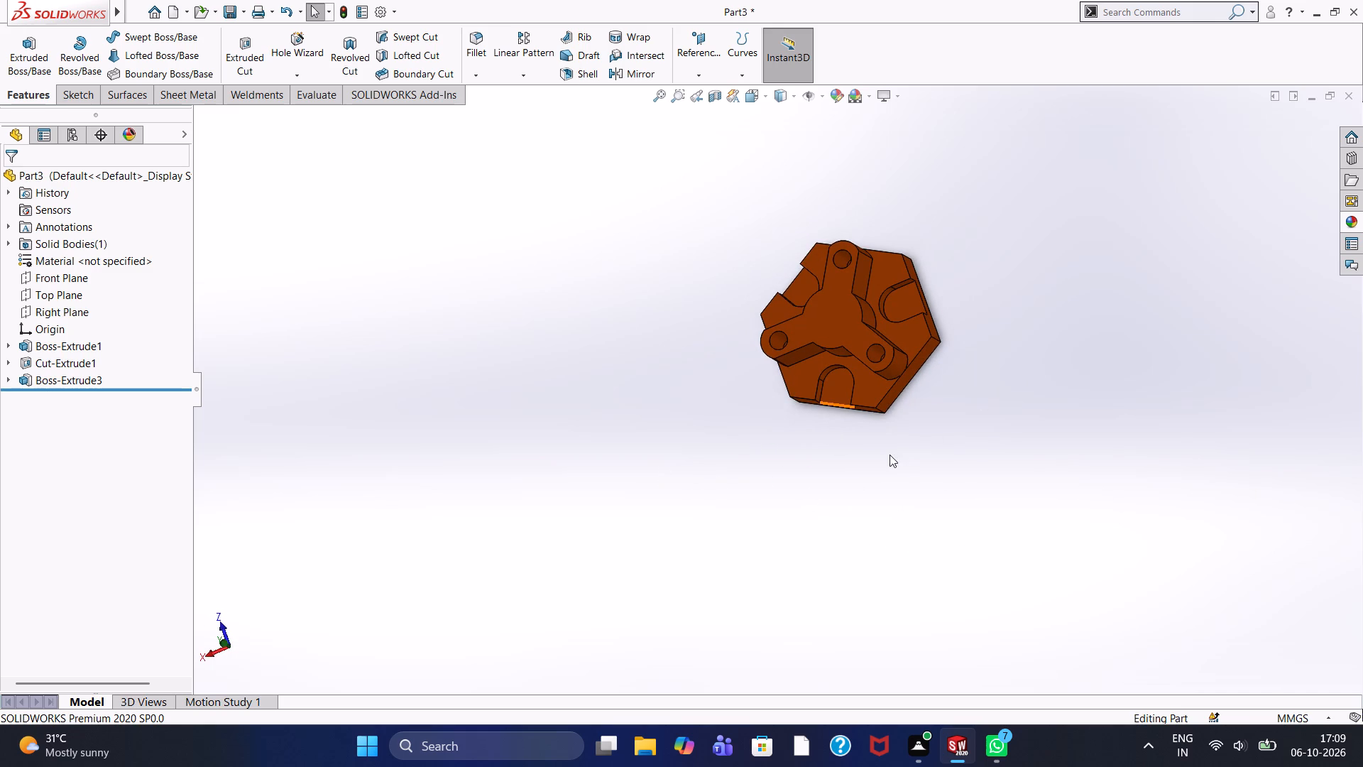
middle_click_drag(901, 432, 995, 306)
middle_click_drag(985, 312, 898, 315)
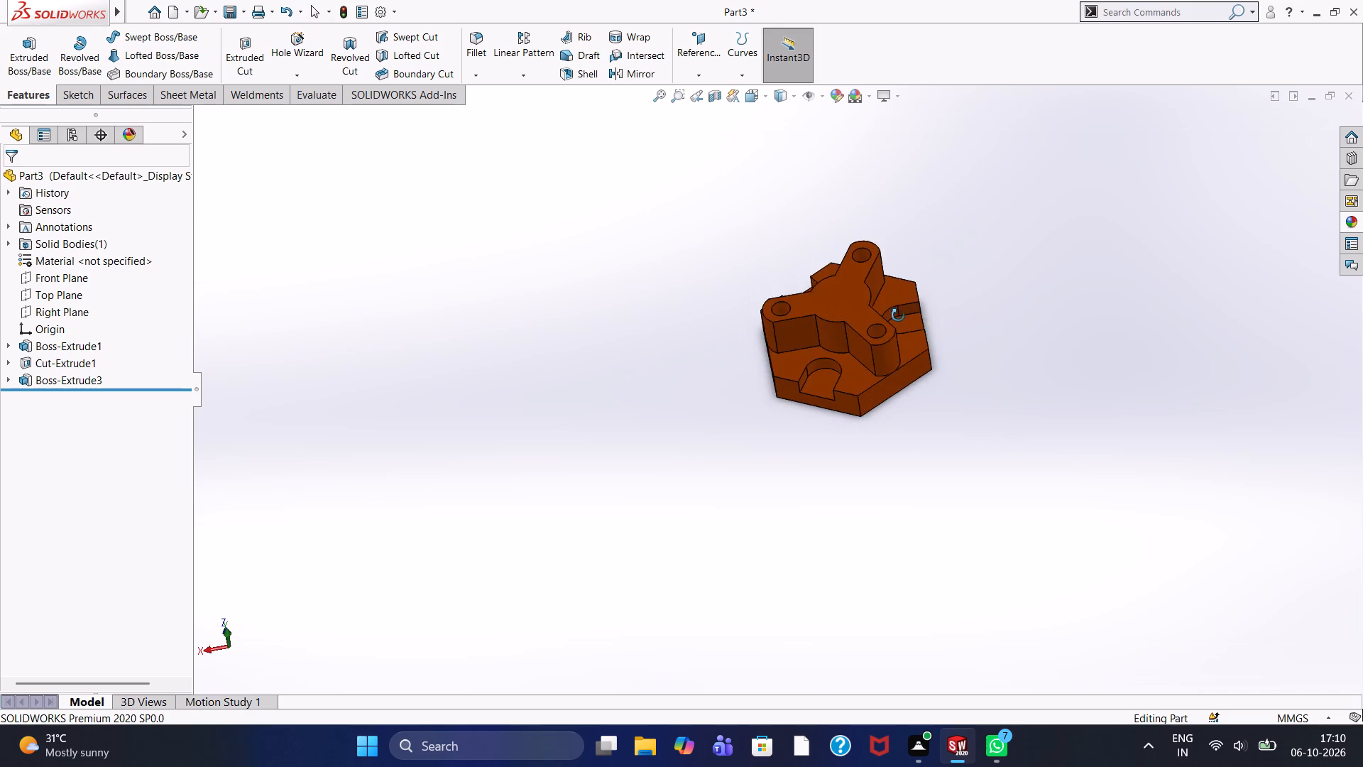
middle_click_drag(898, 315, 901, 315)
middle_click(904, 315)
scroll(904, 315, "up", 2)
scroll(893, 337, "down", 3)
scroll(760, 384, "down", 1)
left_click(925, 324)
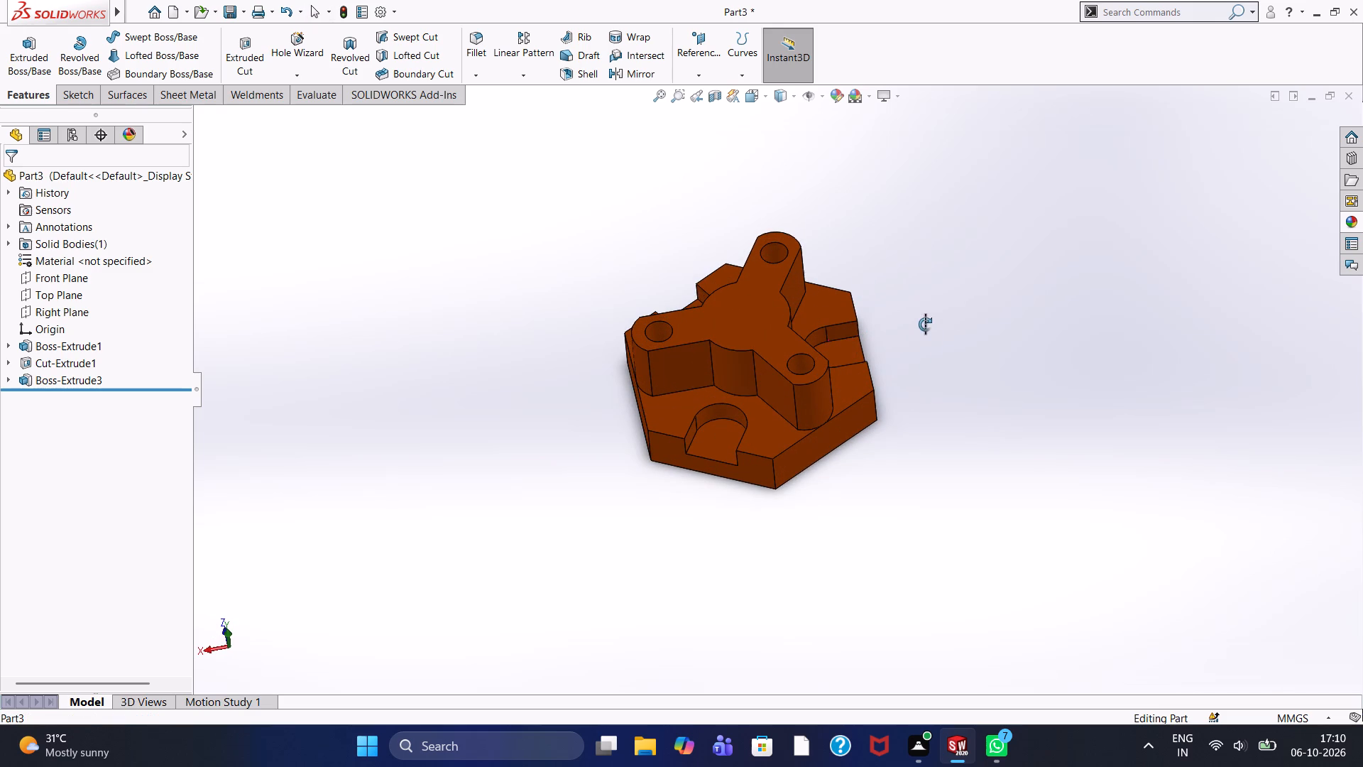
scroll(717, 385, "down", 3)
scroll(926, 286, "up", 2)
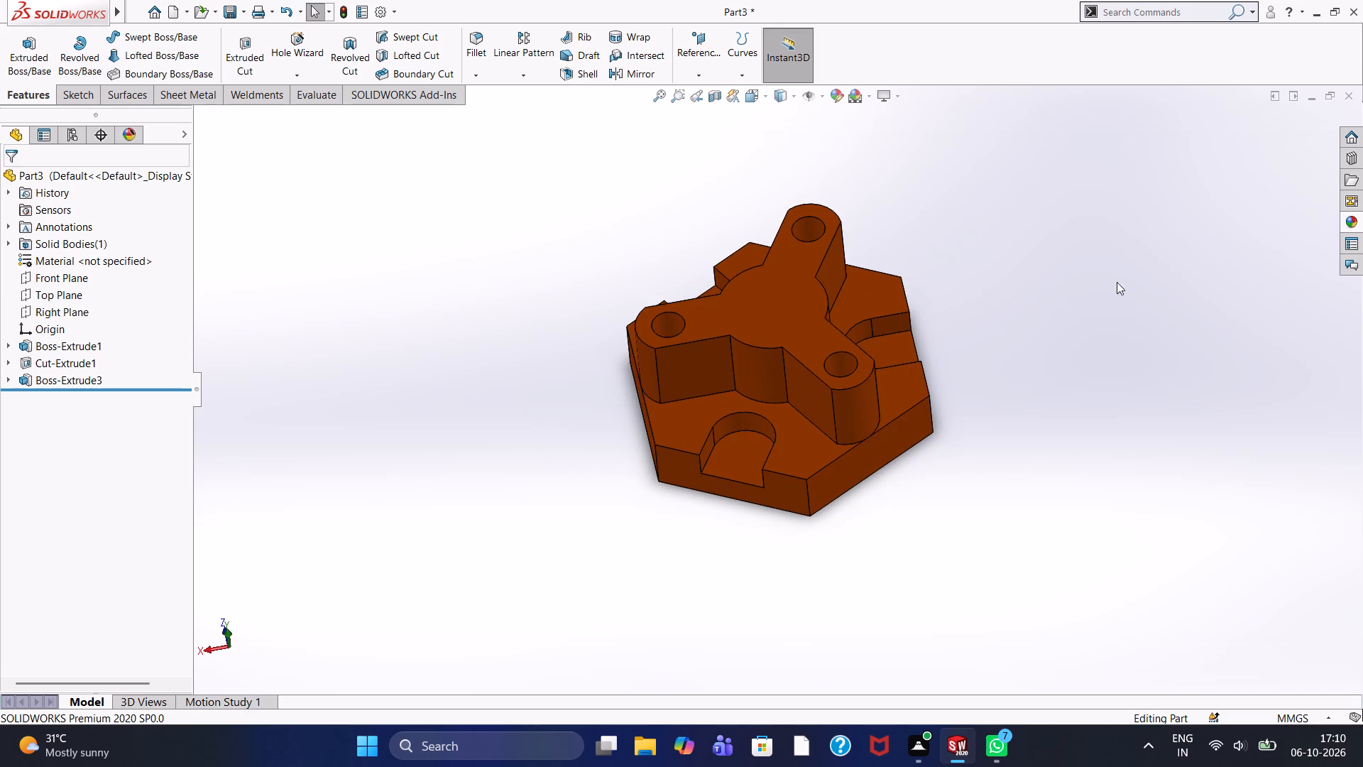
Apply the metallic gold appearance from the painted car finishes to the whole part in place of siena.
left_click(1362, 222)
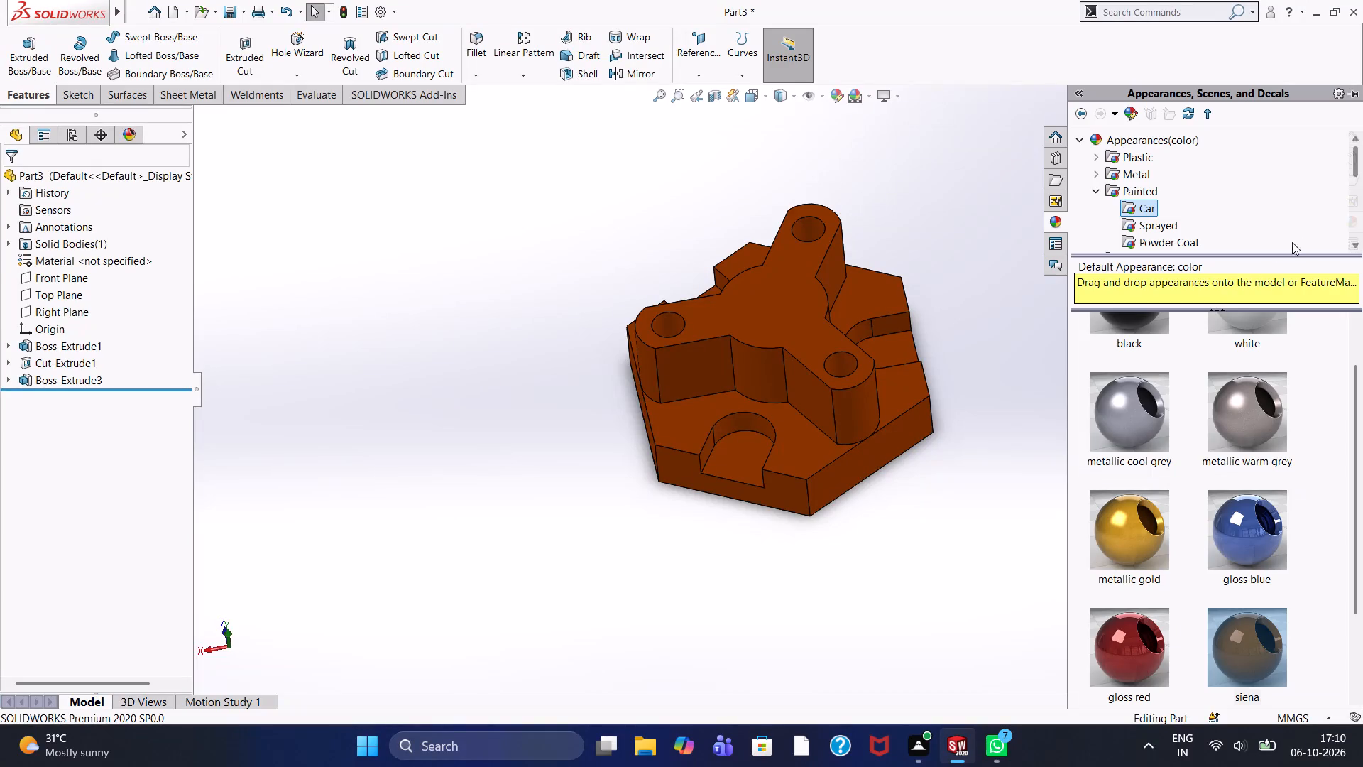
left_click_drag(1139, 543, 875, 408)
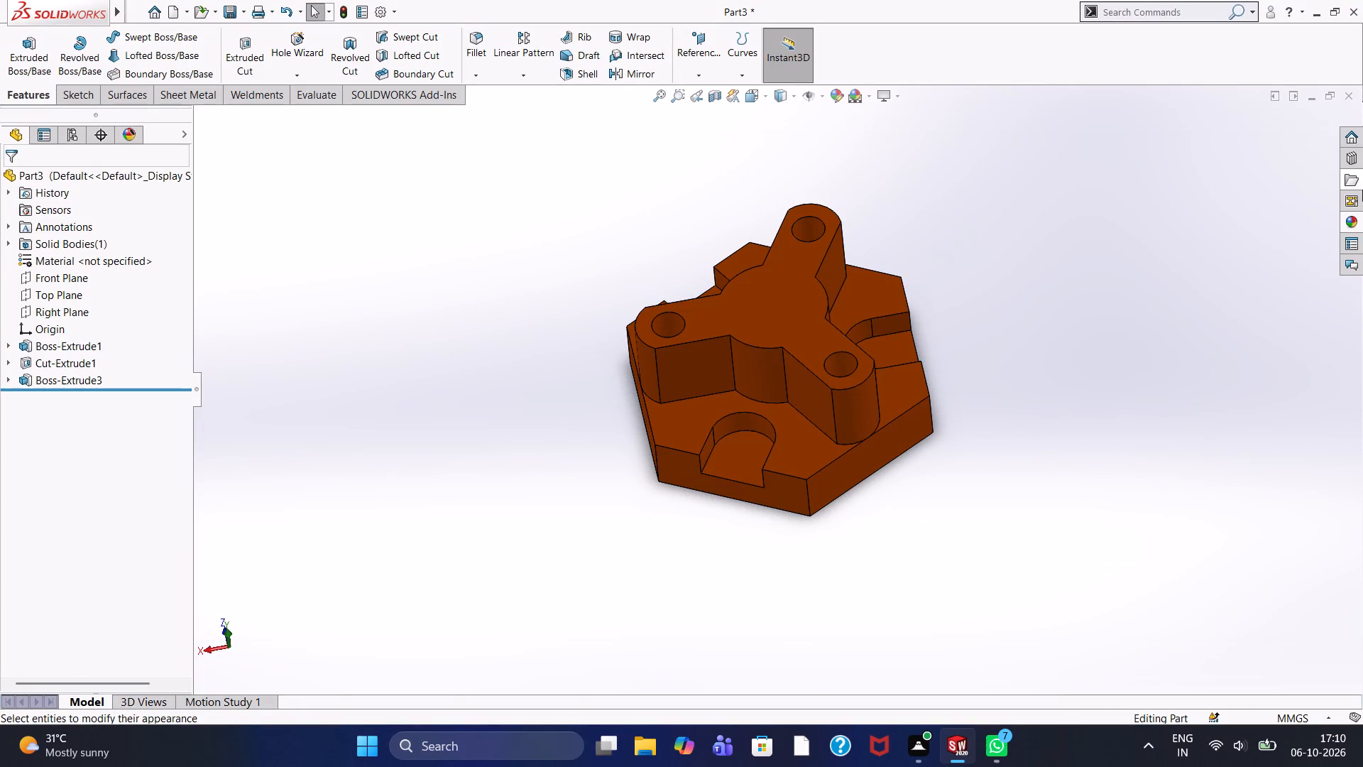
left_click(1354, 222)
left_click_drag(1121, 544, 838, 362)
double_click(838, 362)
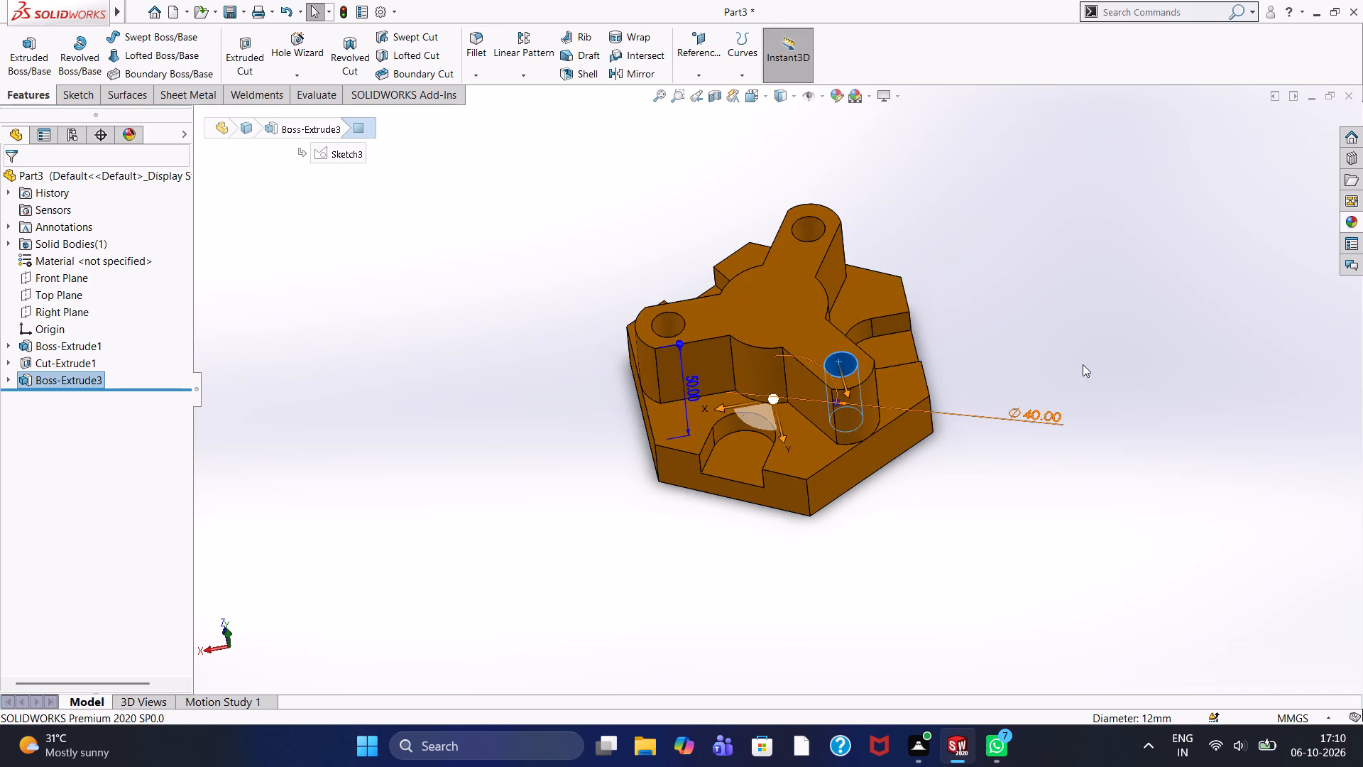
left_click(1159, 243)
Examine the metallic gold finish on the hexagonal base and three-armed boss from near and far.
middle_click_drag(946, 395, 934, 373)
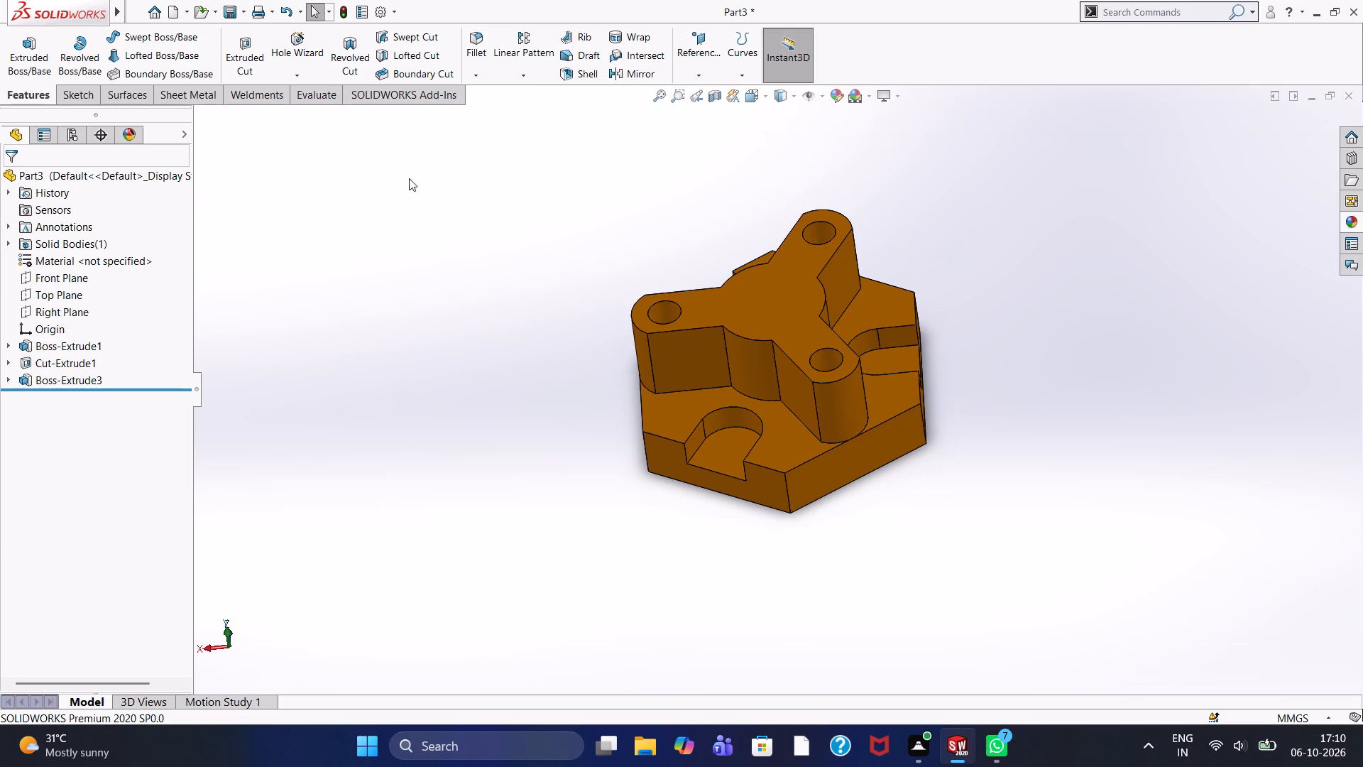
scroll(831, 235, "down", 2)
scroll(823, 234, "up", 3)
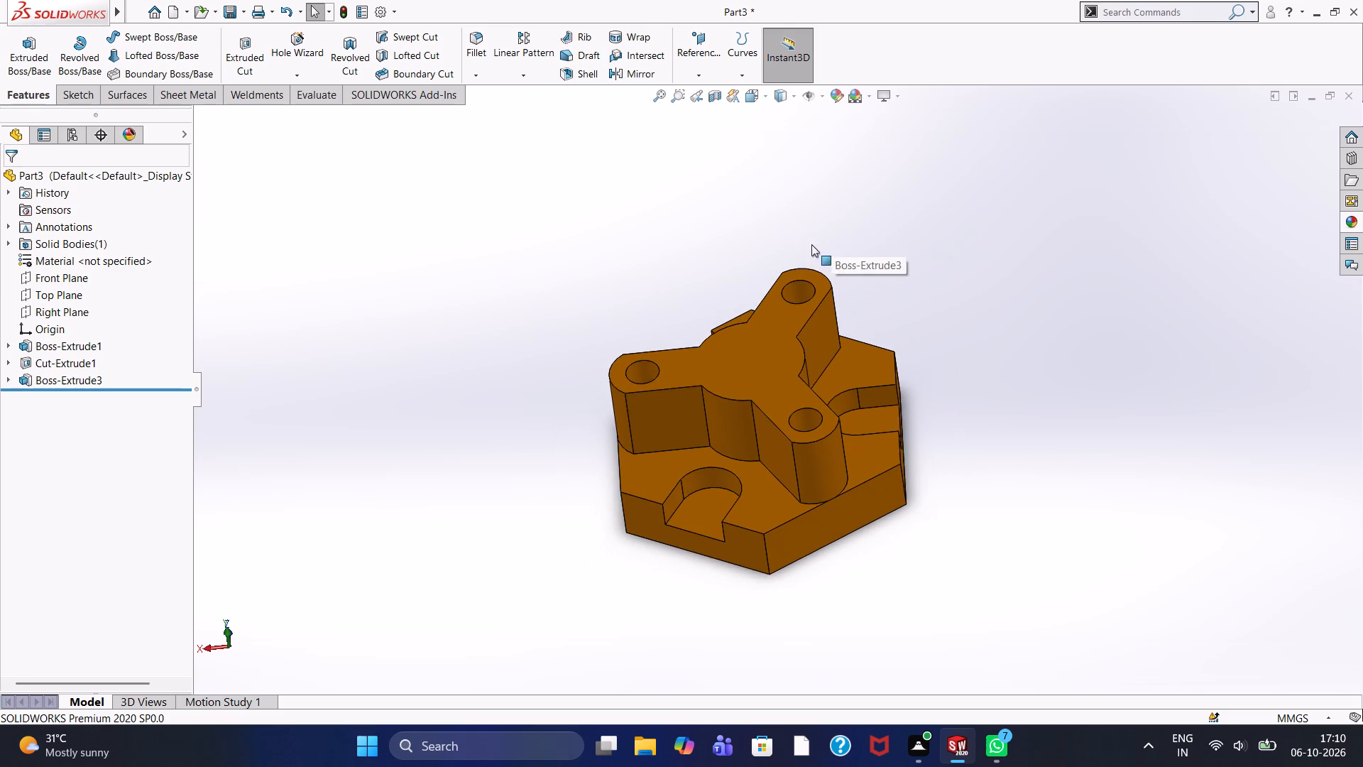
scroll(856, 275, "down", 2)
scroll(858, 275, "up", 2)
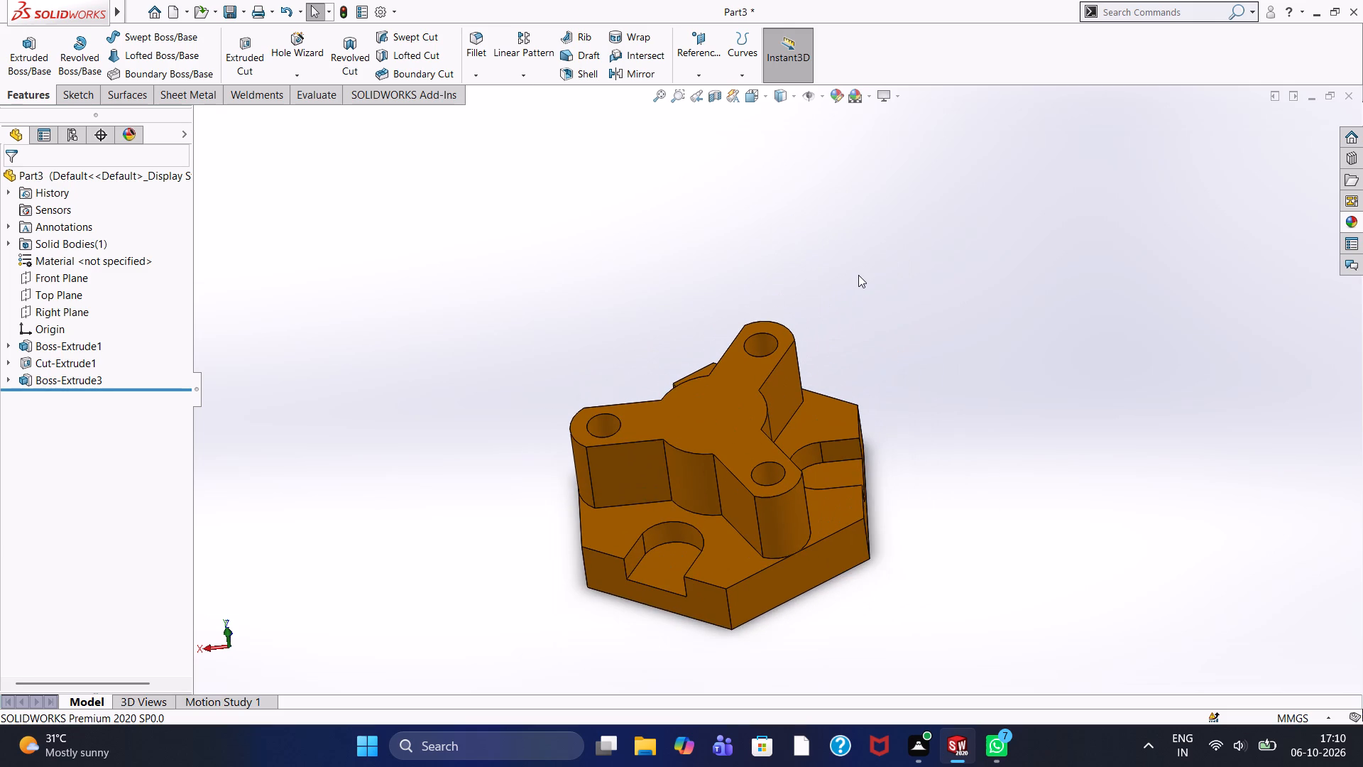
scroll(864, 285, "down", 1)
scroll(865, 283, "up", 4)
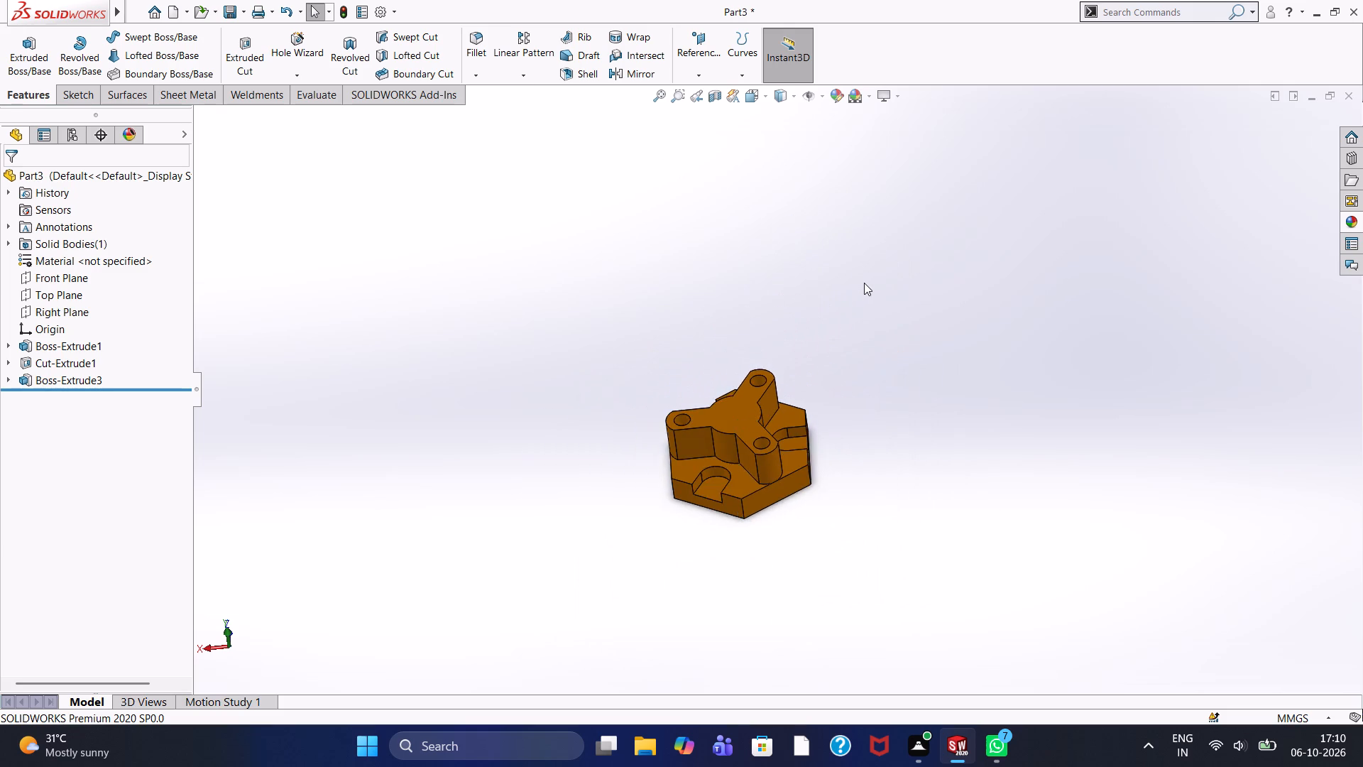
scroll(864, 283, "down", 3)
scroll(651, 602, "up", 6)
scroll(722, 487, "down", 4)
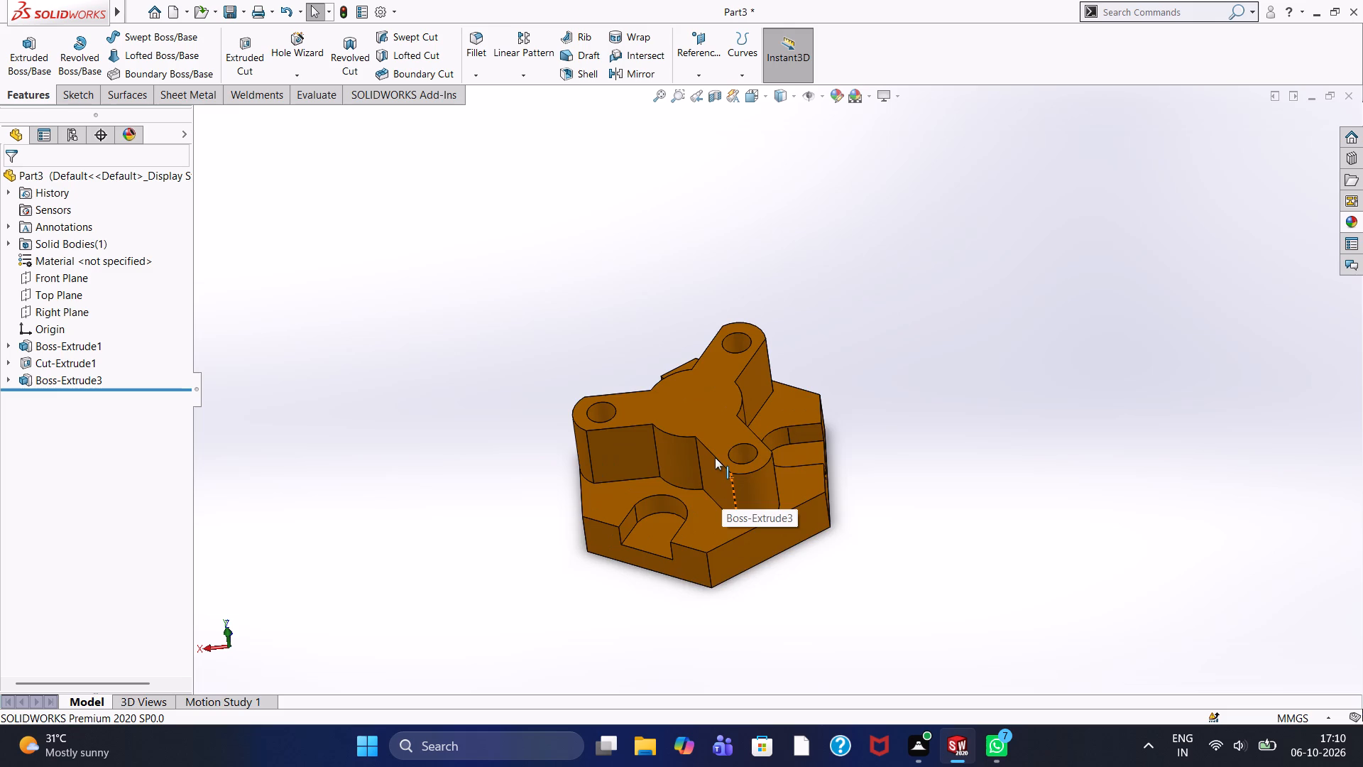
Examine the gold part's three-armed boss and edge pockets from near and far and at different tilts.
scroll(713, 447, "down", 2)
scroll(713, 447, "up", 3)
scroll(713, 447, "down", 2)
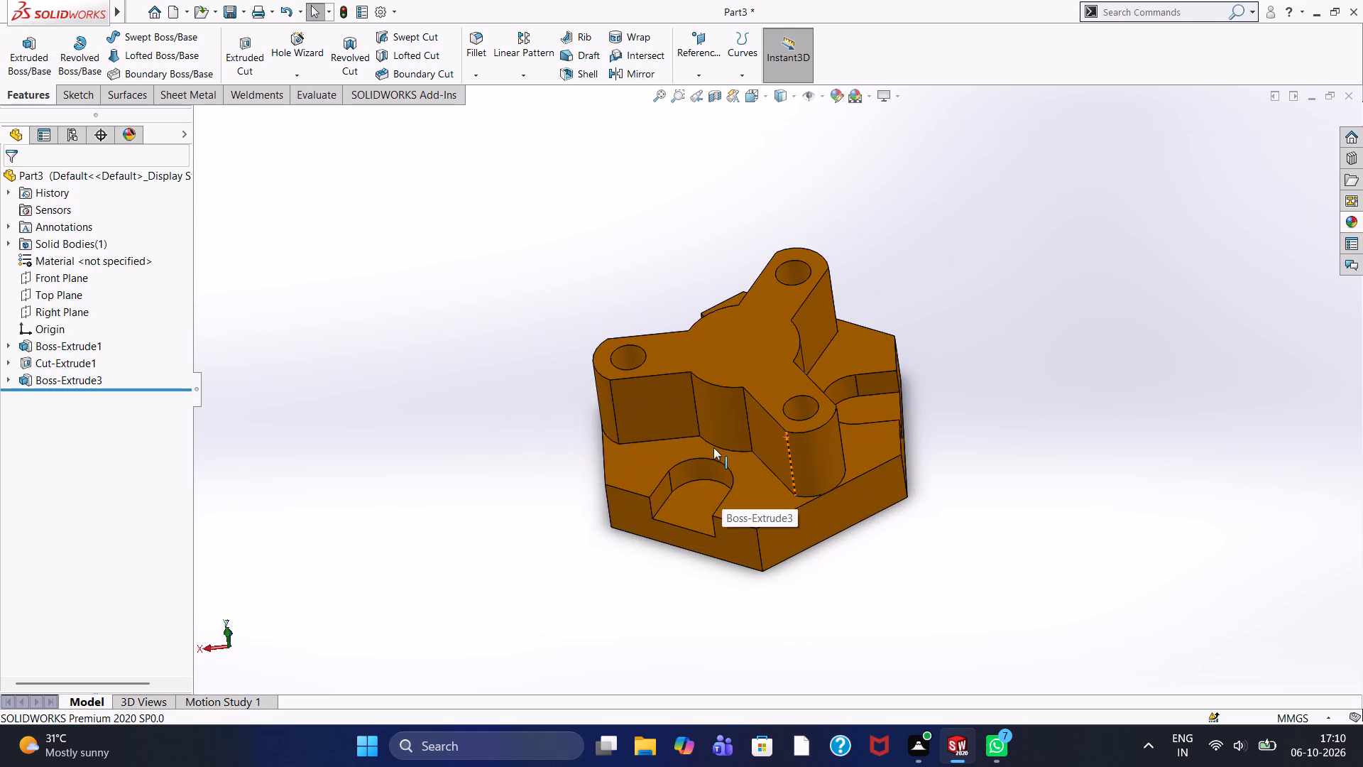
scroll(713, 447, "up", 1)
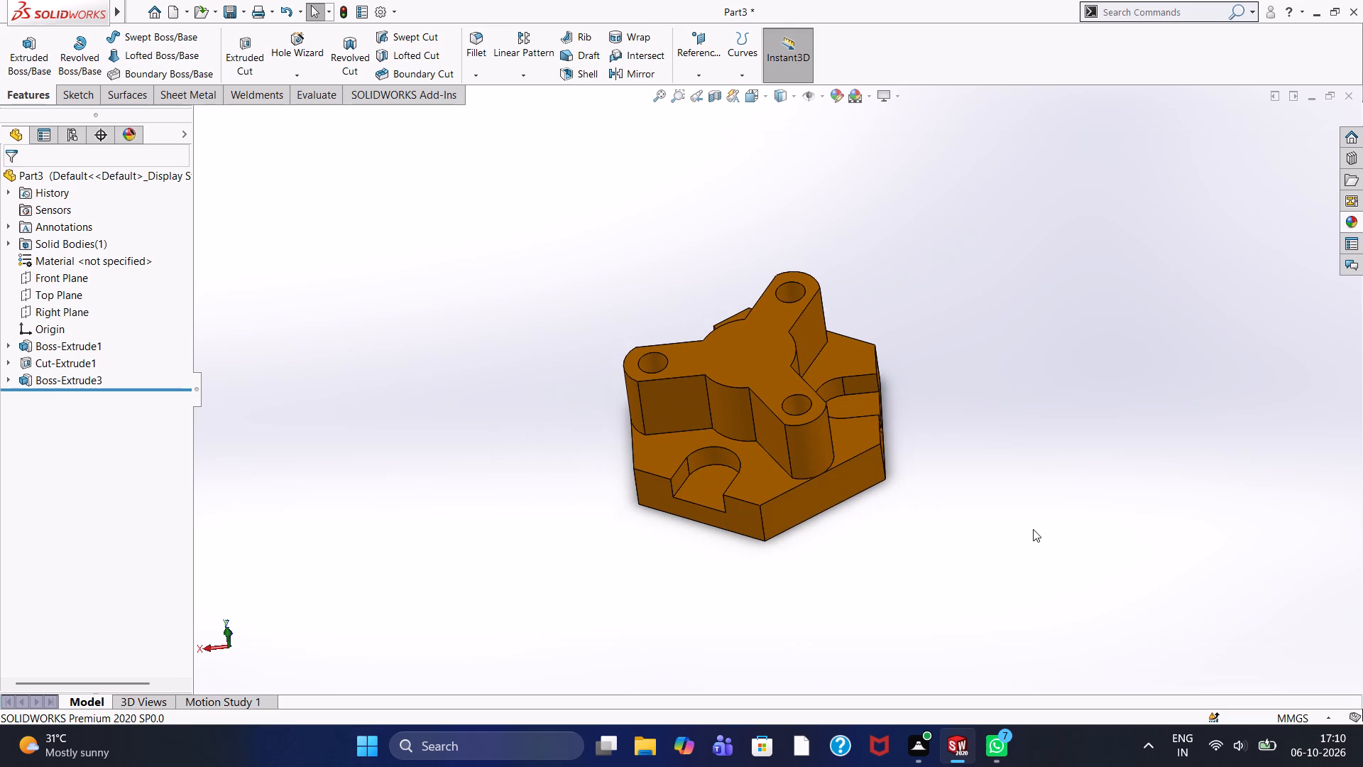
scroll(924, 432, "down", 1)
middle_click_drag(923, 432, 933, 392)
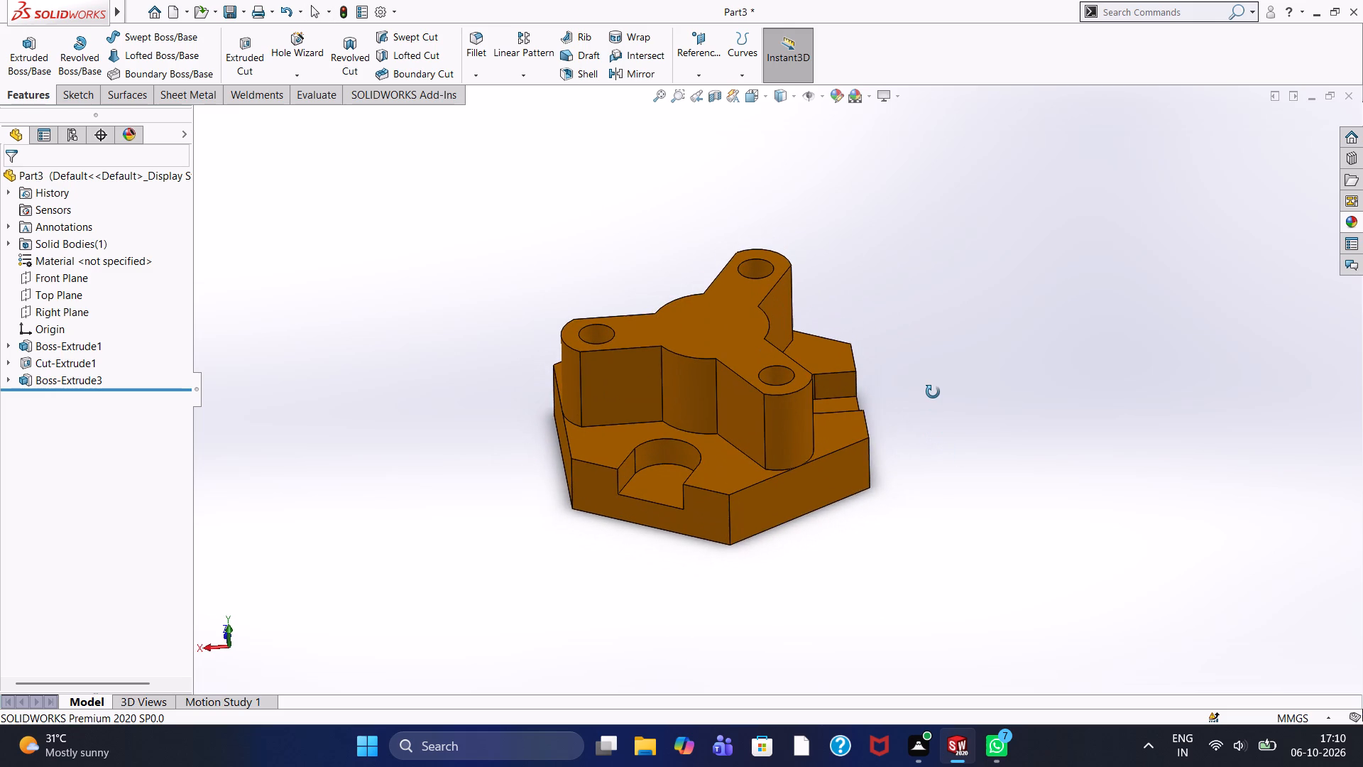
middle_click_drag(933, 392, 951, 475)
middle_click(950, 474)
scroll(698, 478, "up", 1)
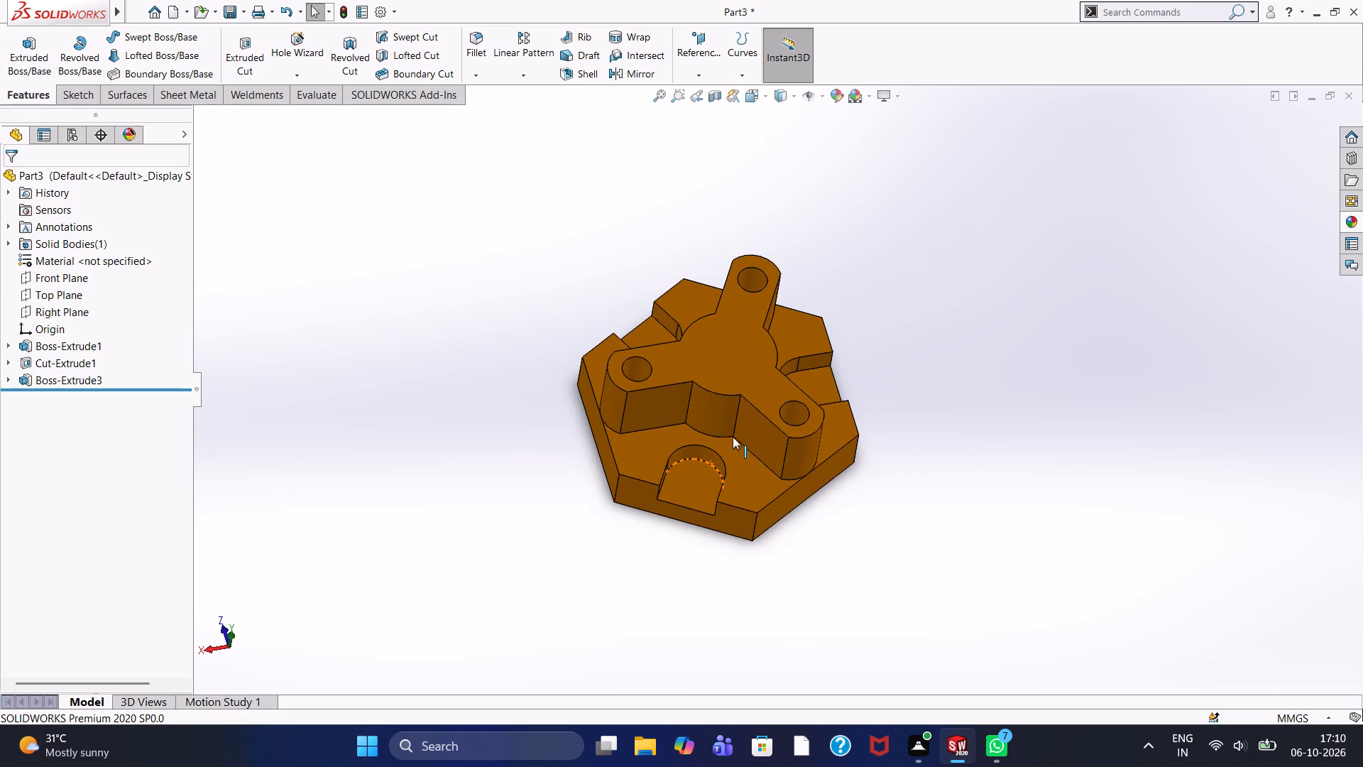
Start a sketch on an edge pocket's floor and draw a 6 mm radius circle centred on one pocket's rounded end.
scroll(738, 433, "down", 4)
left_click(677, 496)
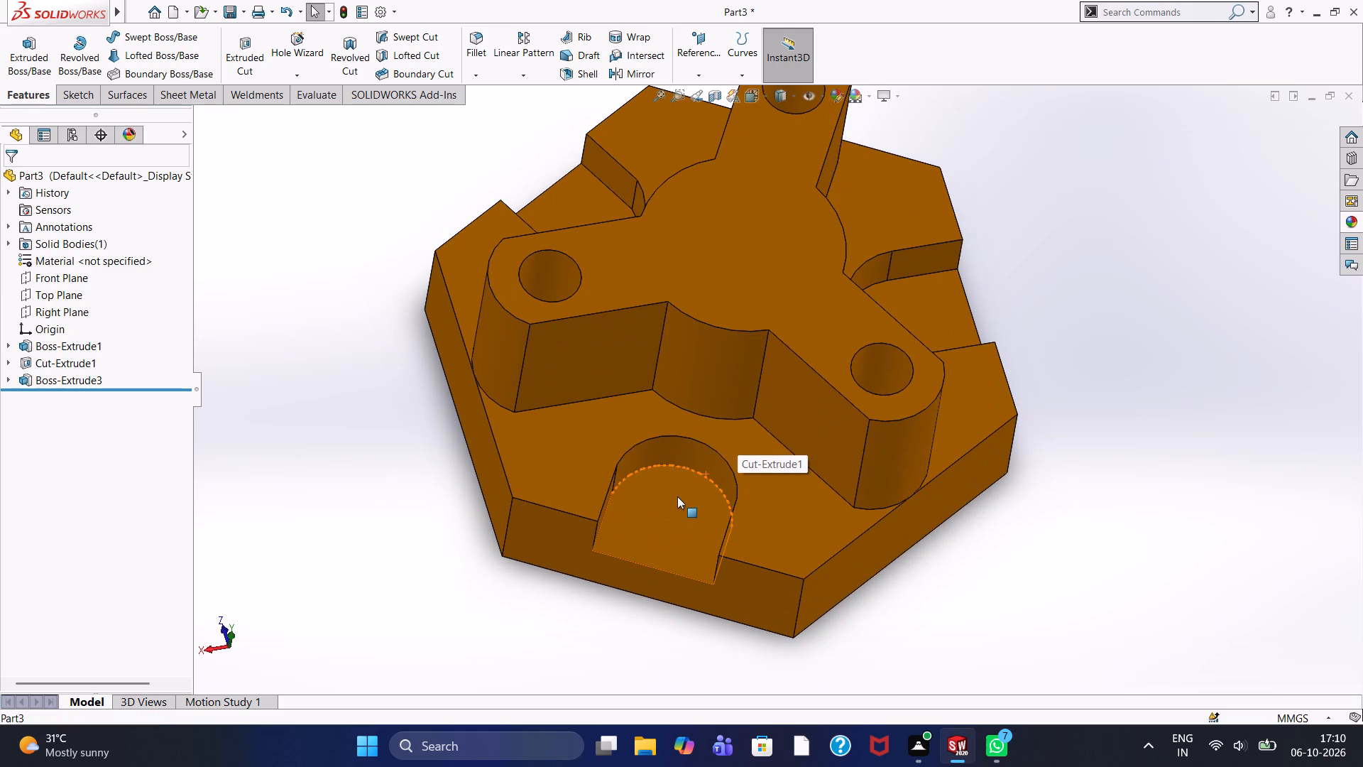
left_click(740, 450)
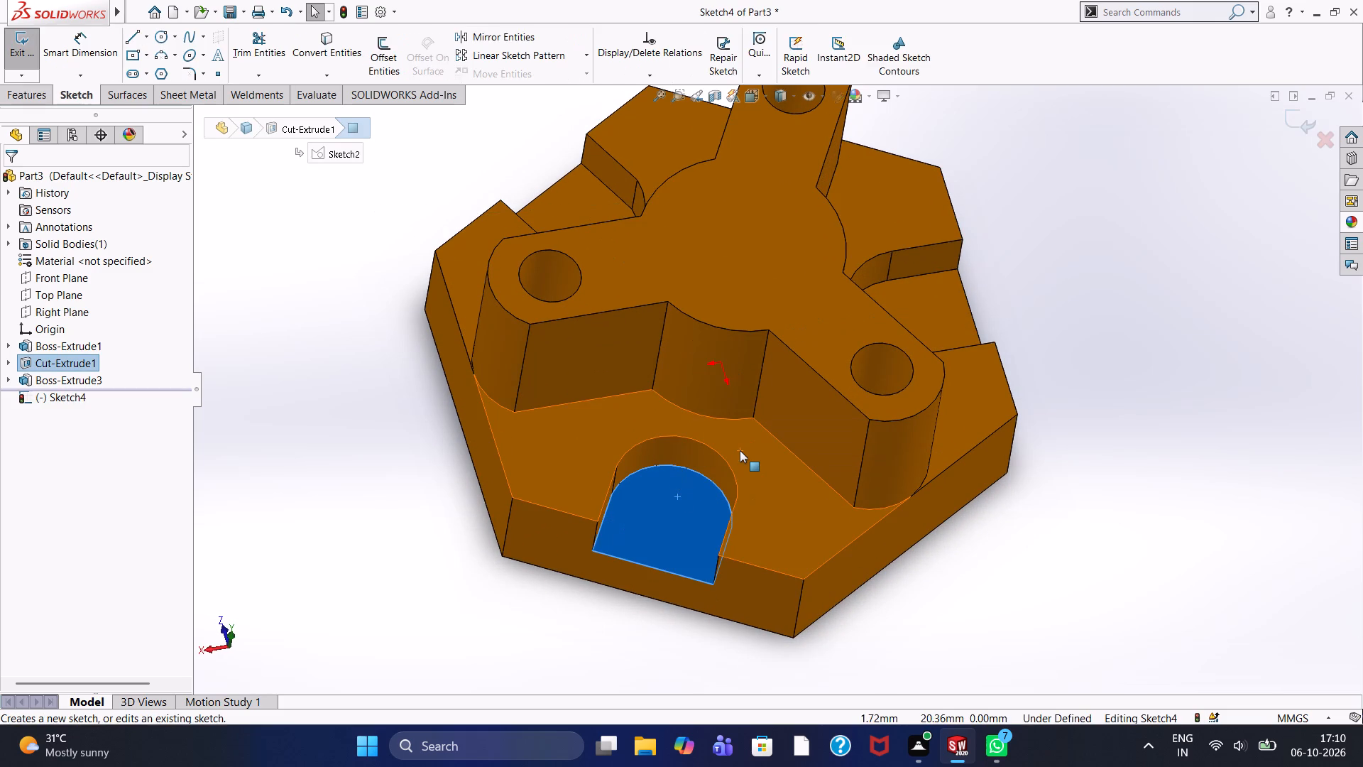
key("ctrl+8")
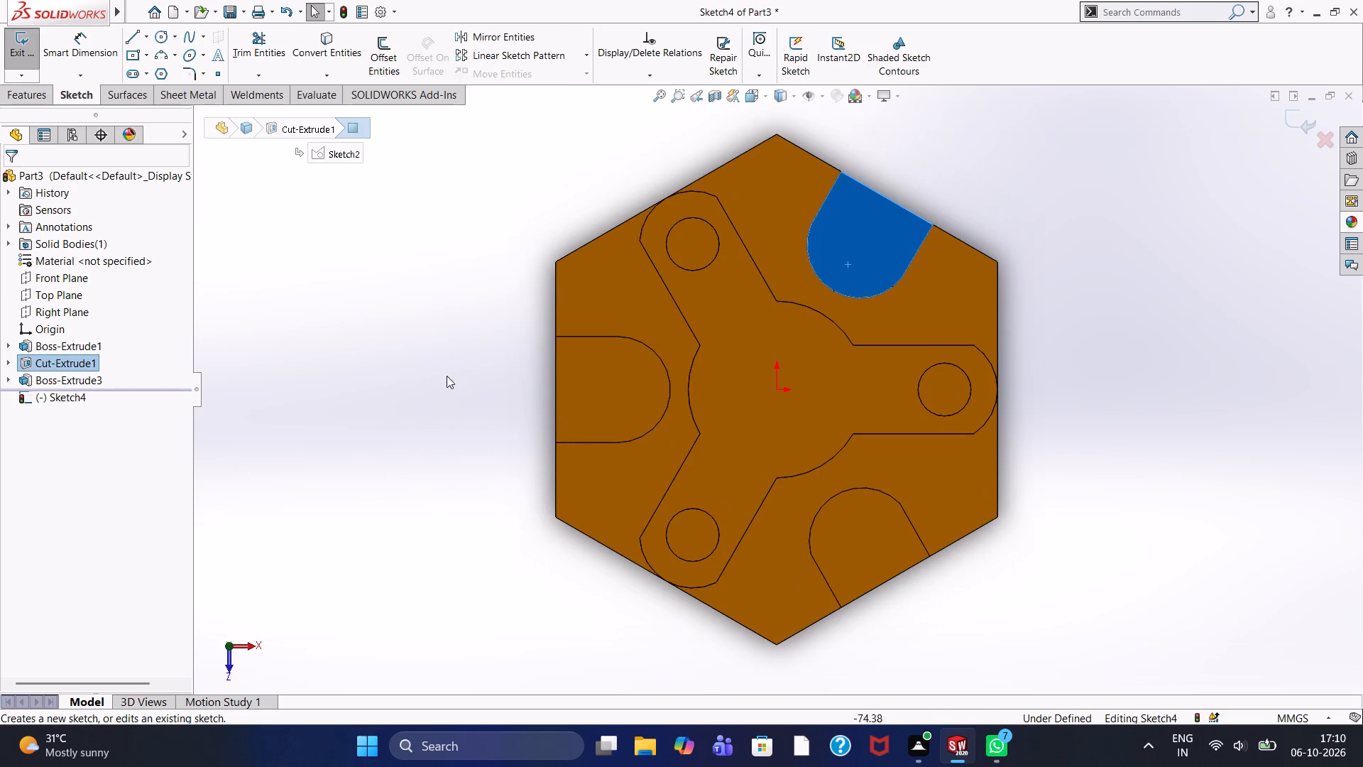
left_click(441, 371)
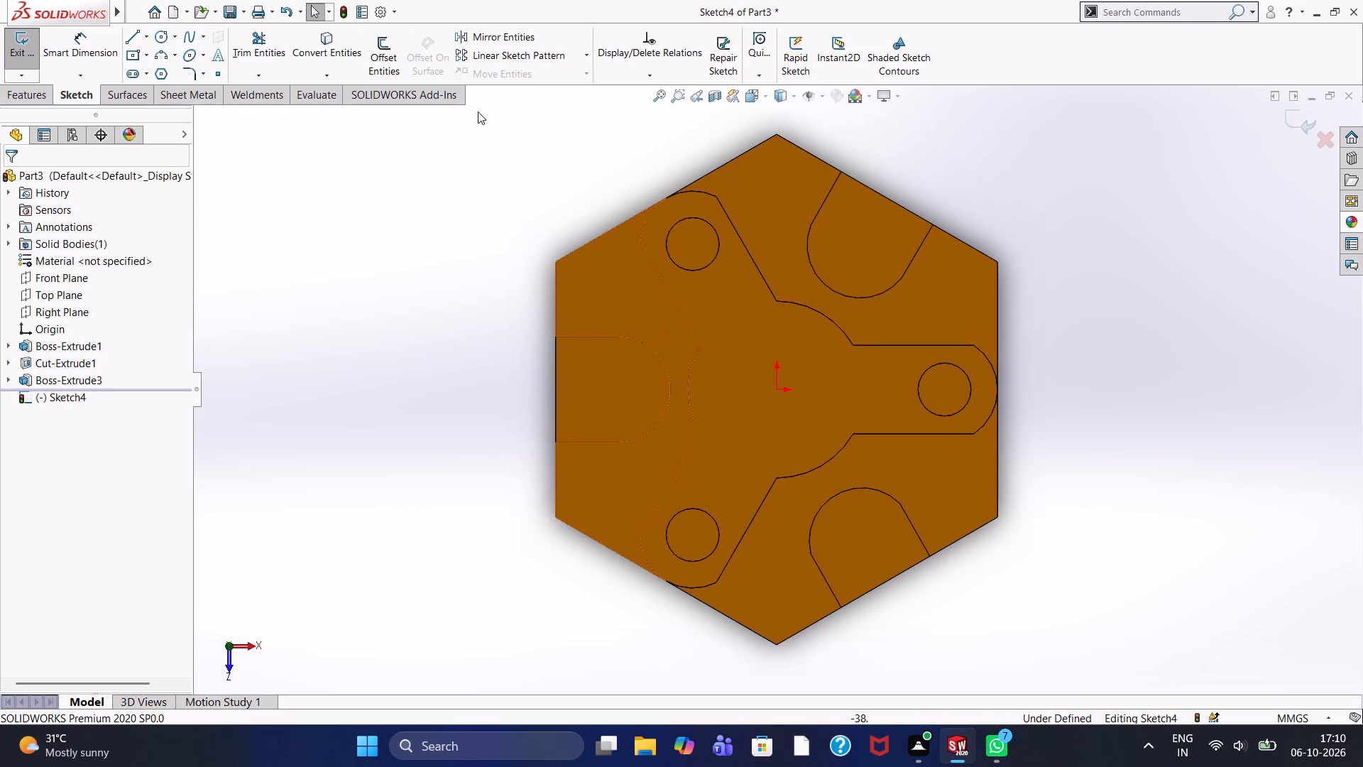
left_click(154, 36)
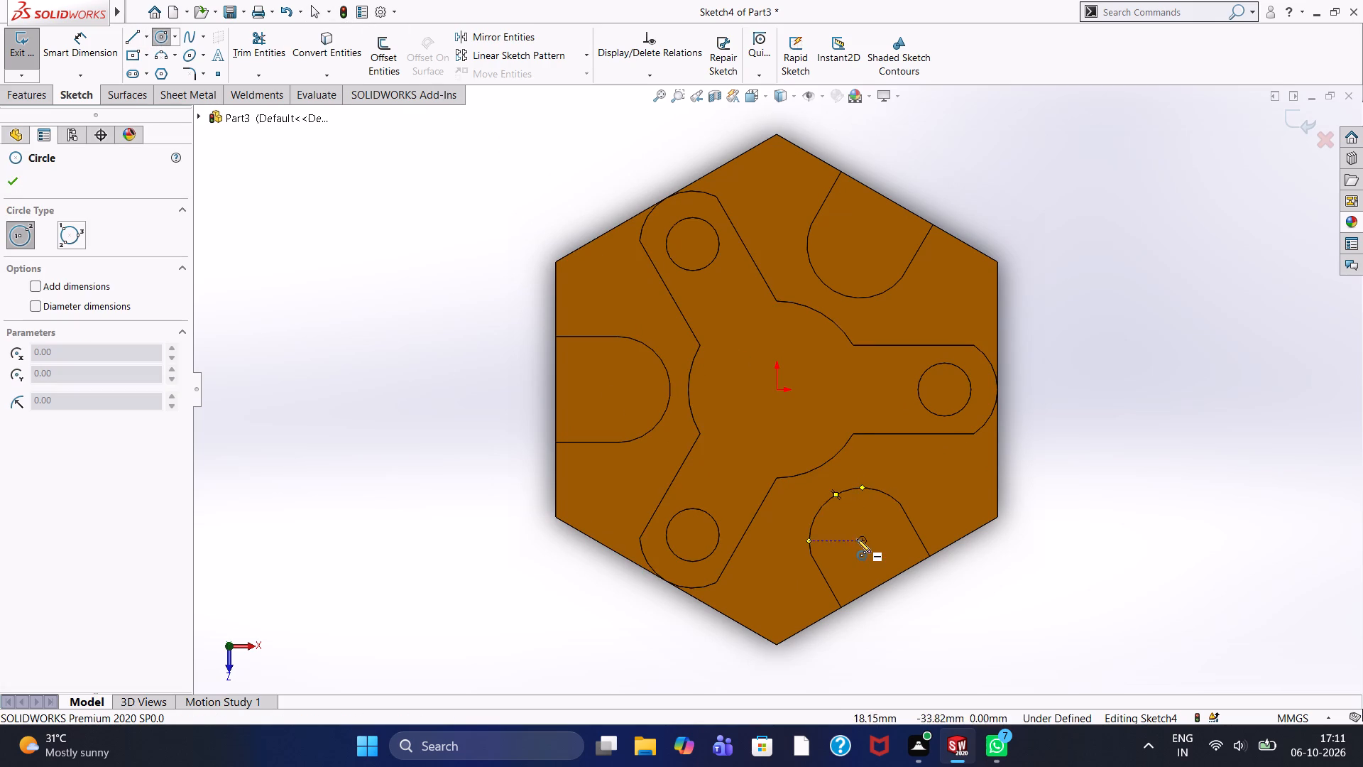
left_click(862, 543)
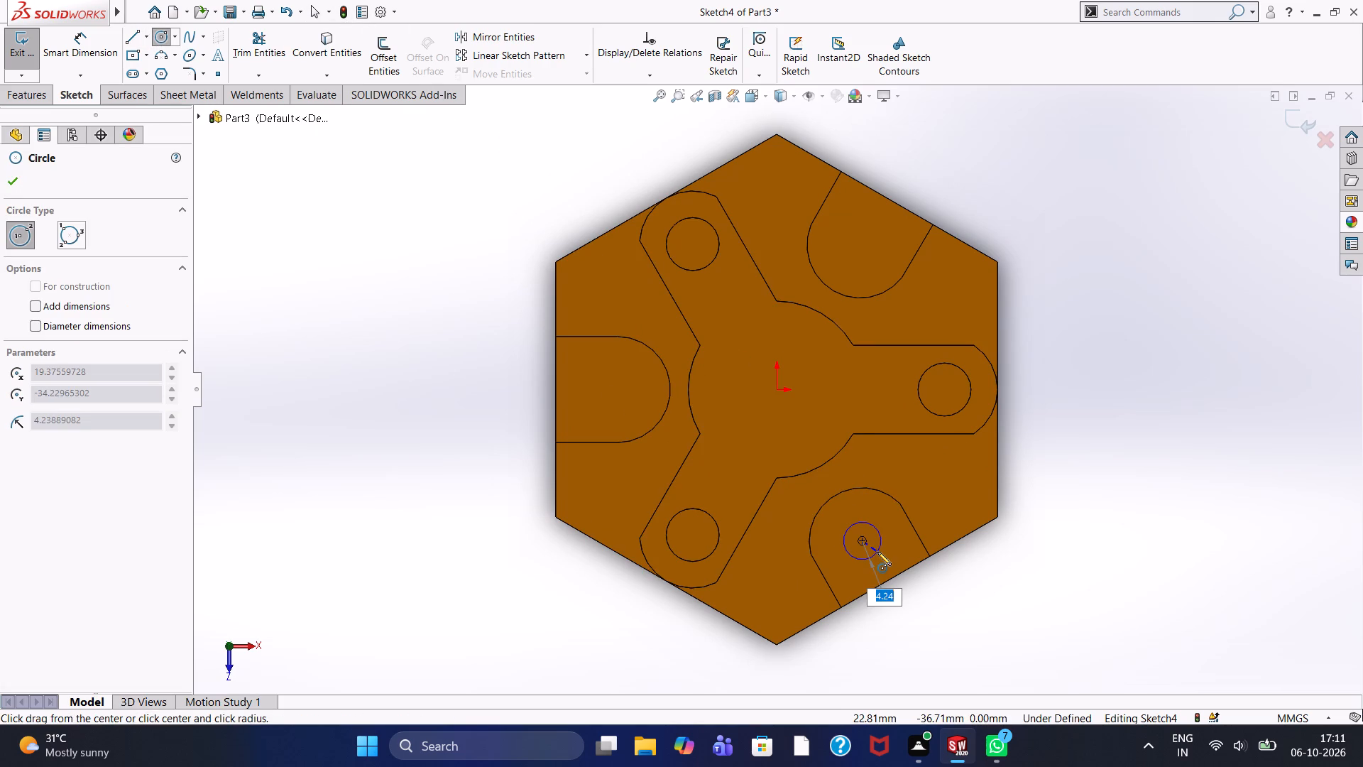
key("6")
key("Return")
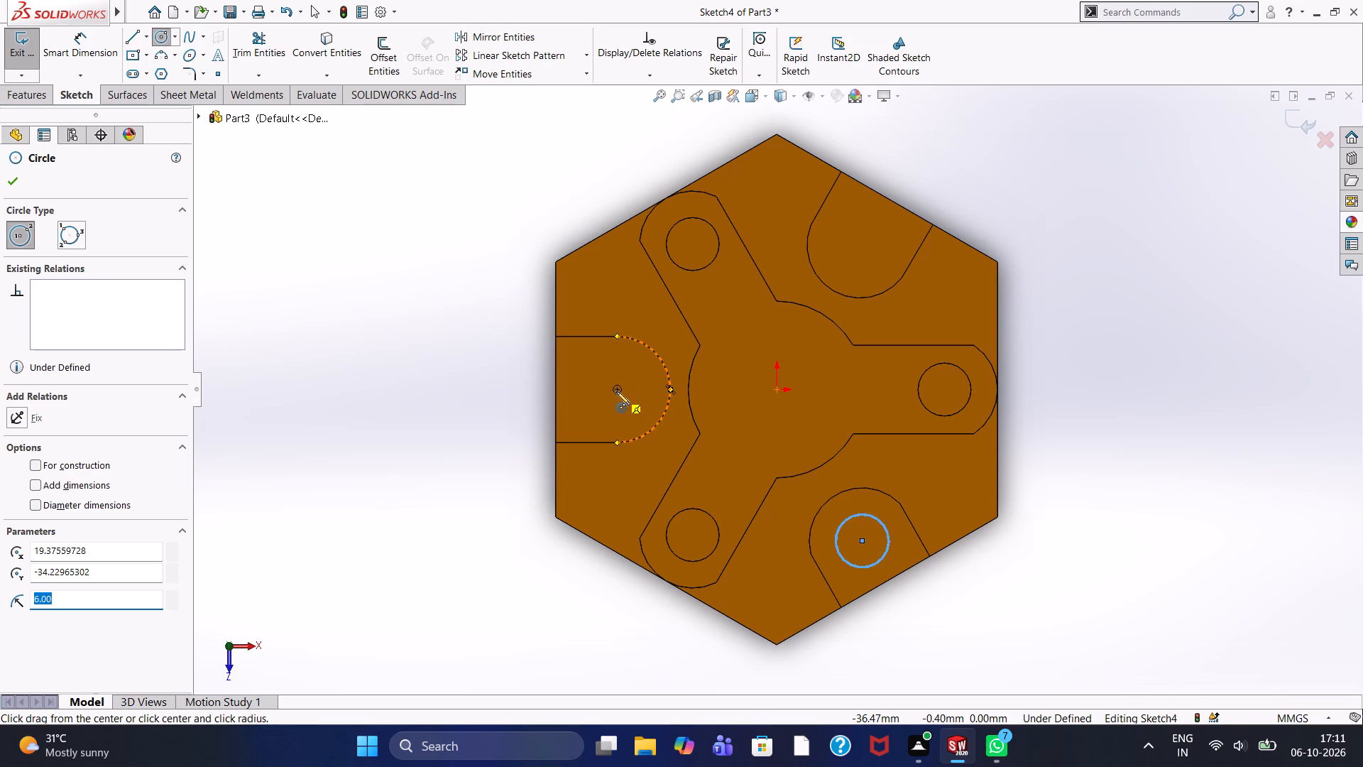
Draw 6 mm radius circles centred on the rounded ends of the other two edge pockets.
left_click(616, 391)
key("6")
key("Return")
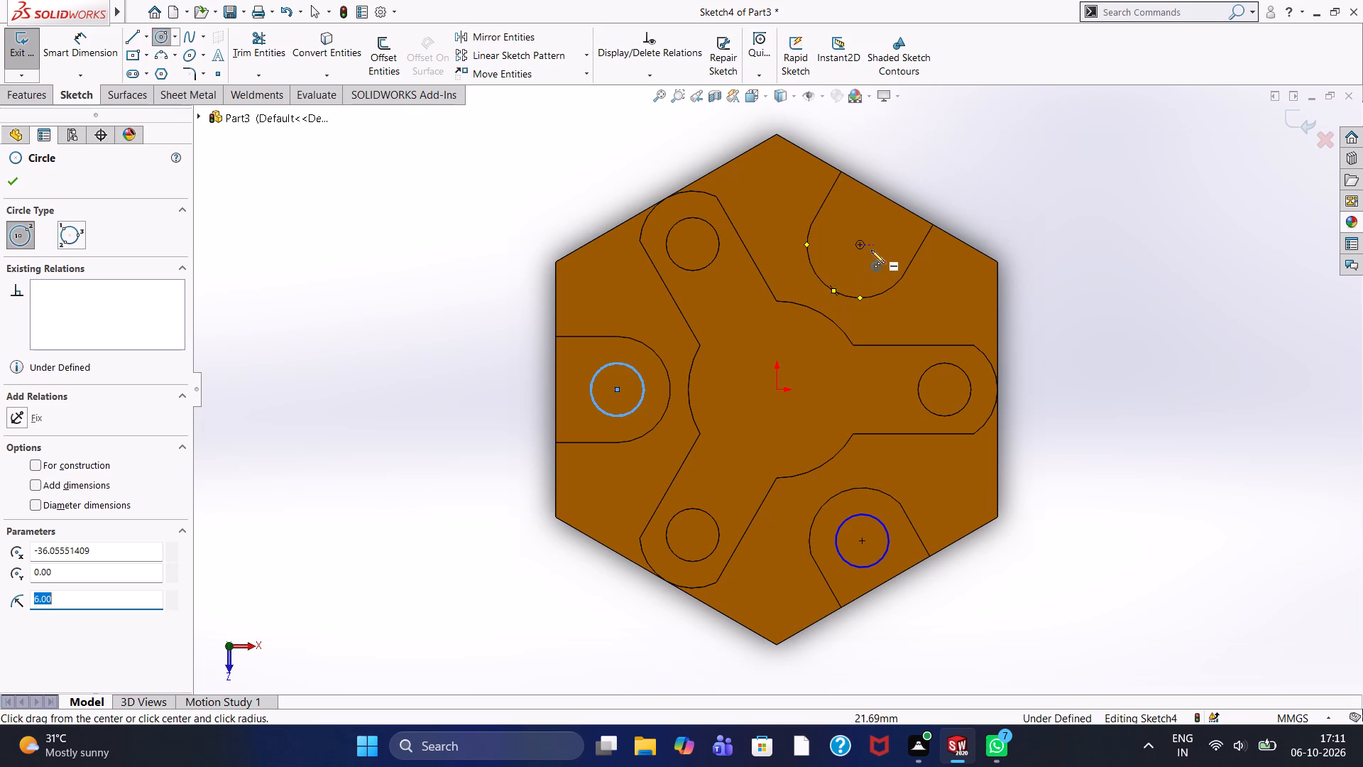
left_click(861, 245)
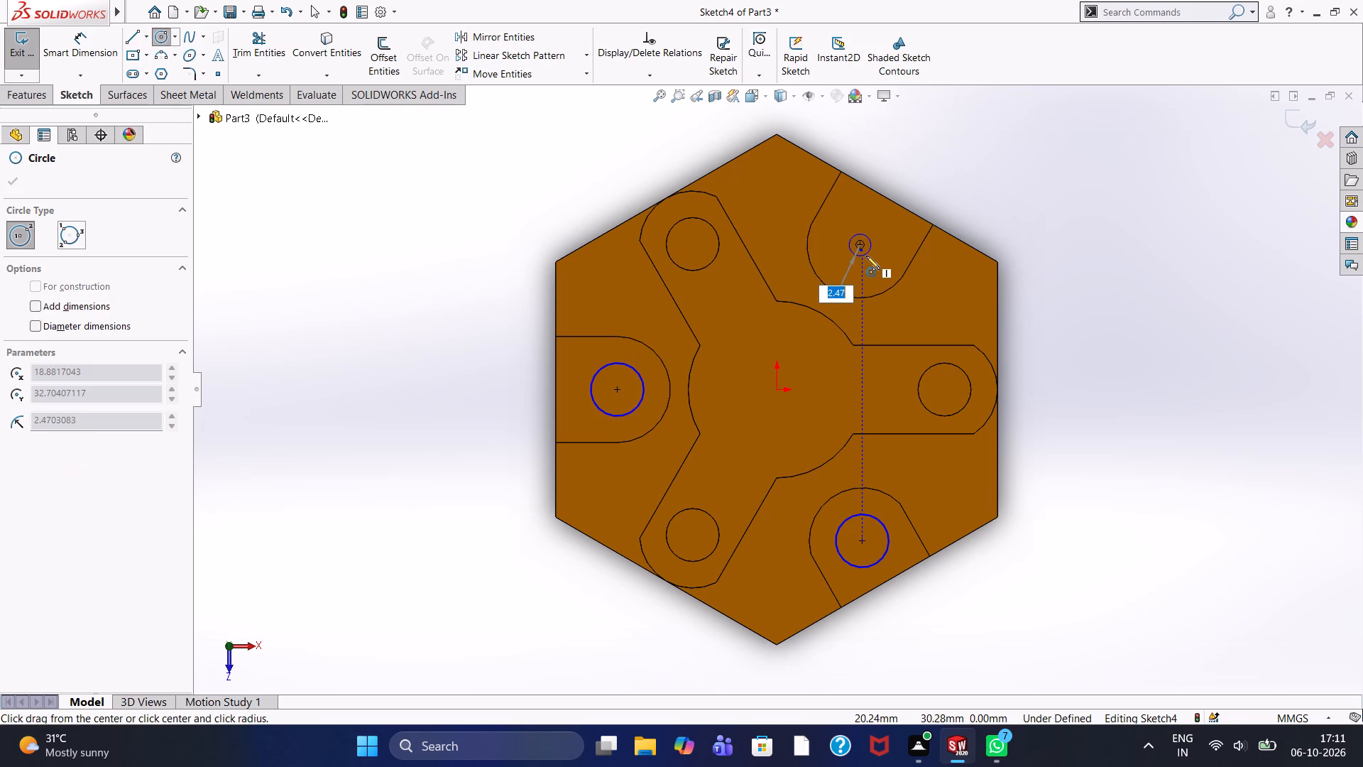
key("6")
key("Return")
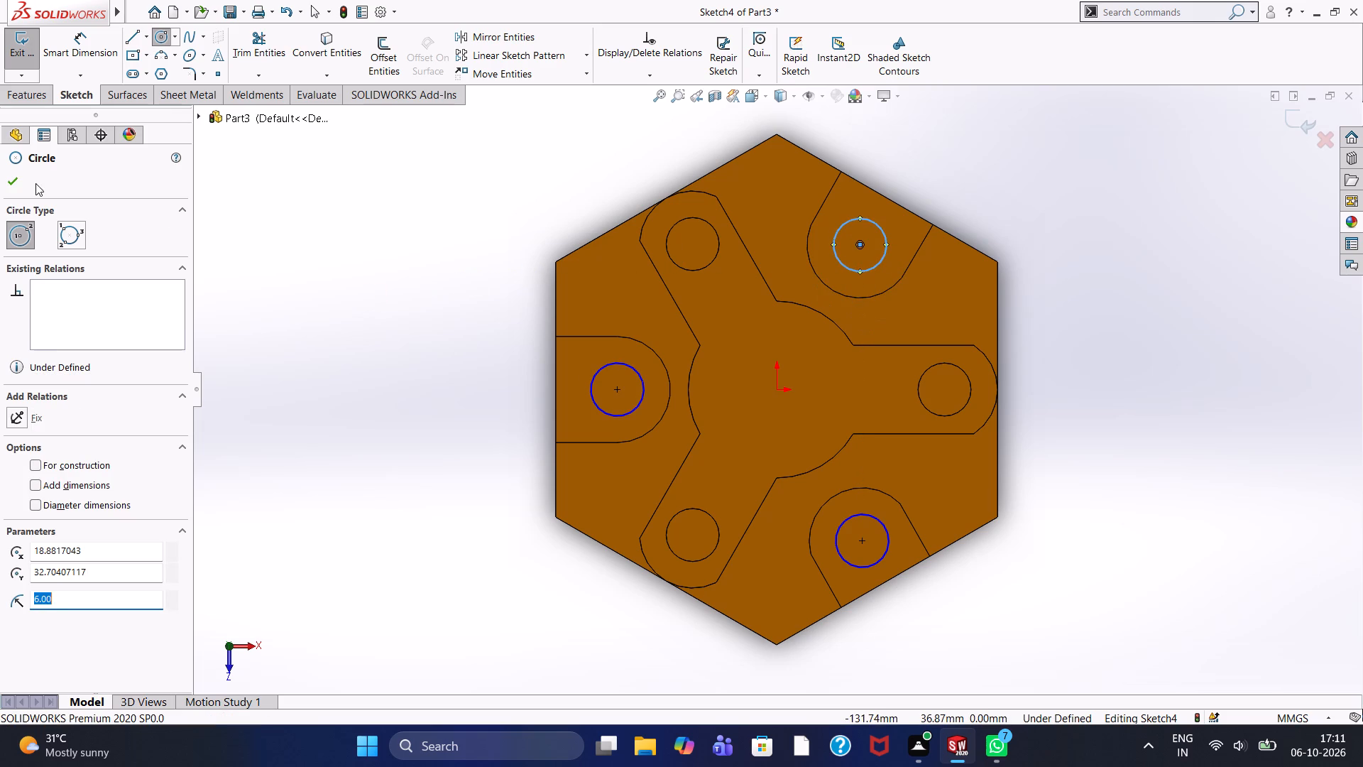
left_click(3, 183)
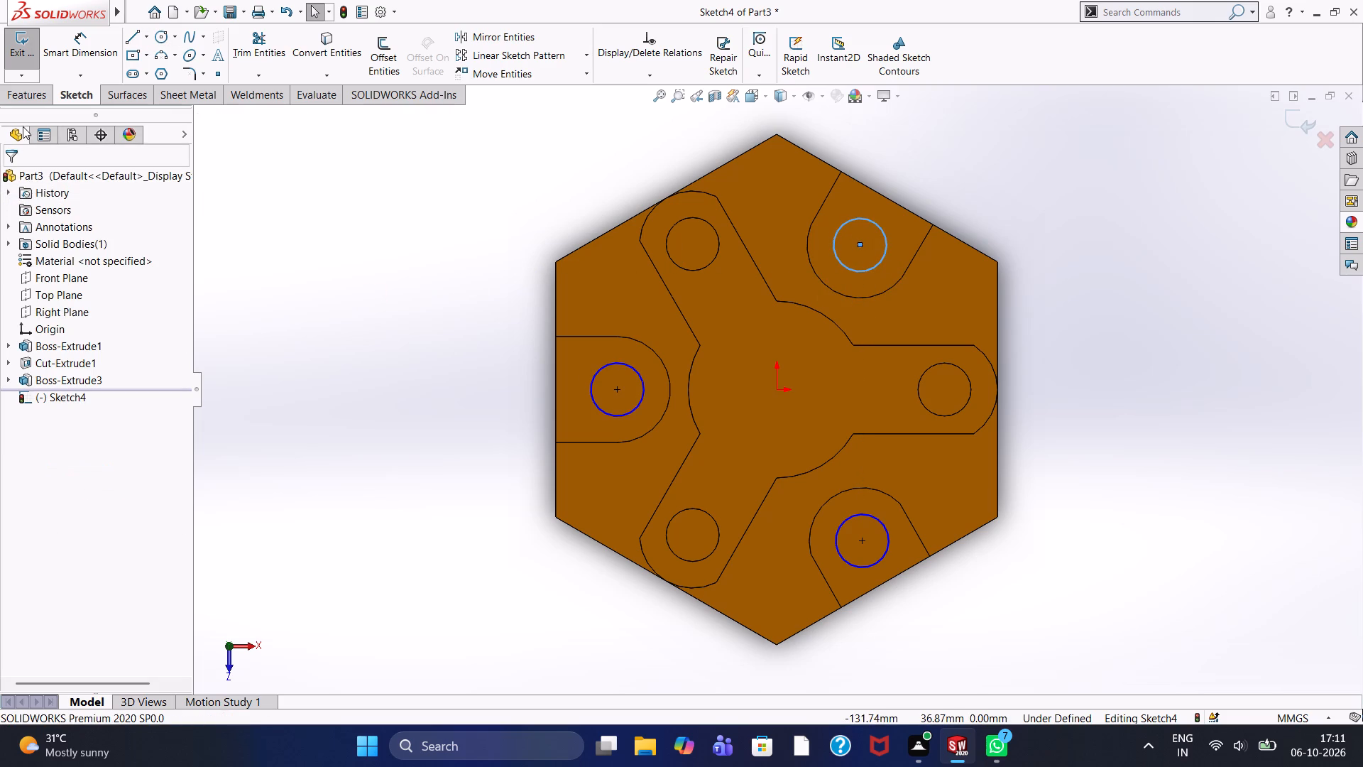
Cut the three circles 10 mm deep with a blind Extruded Cut through the pocket floors.
left_click(42, 97)
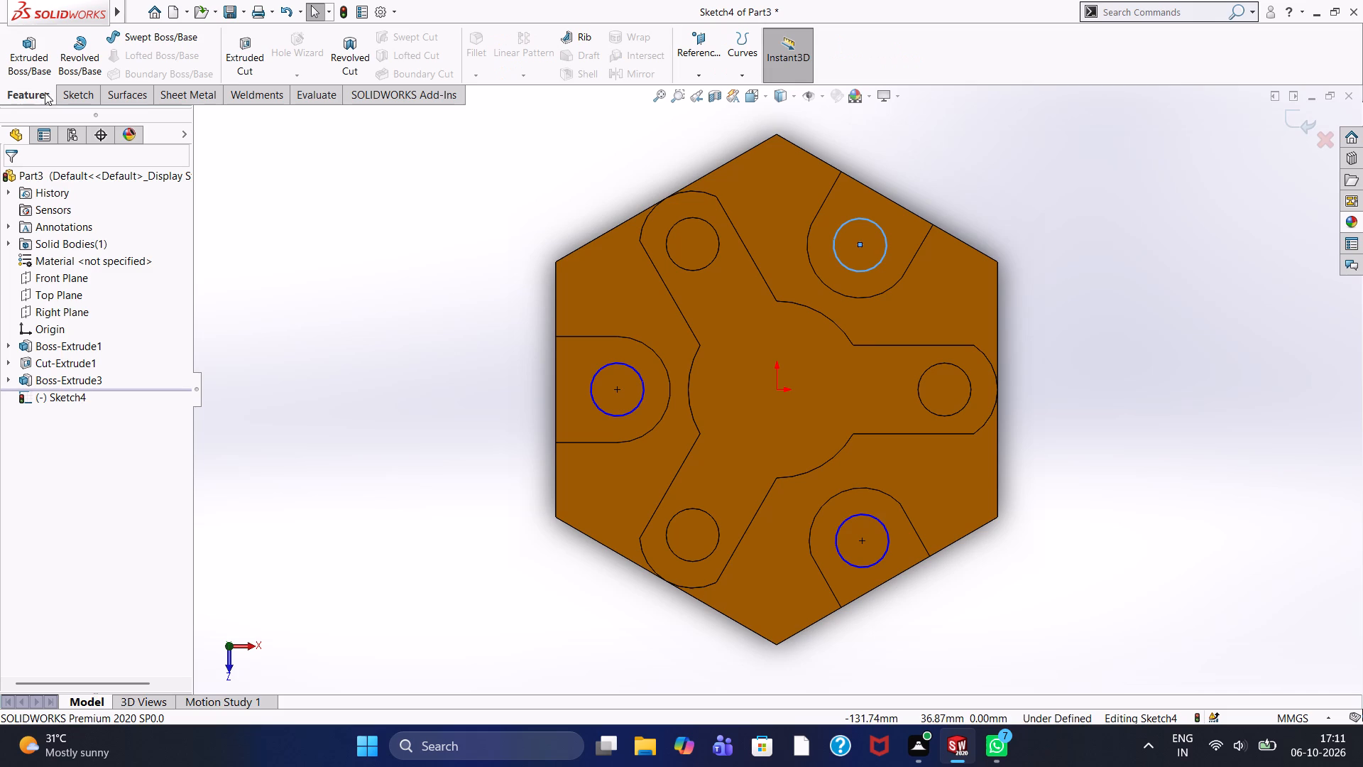
left_click(260, 42)
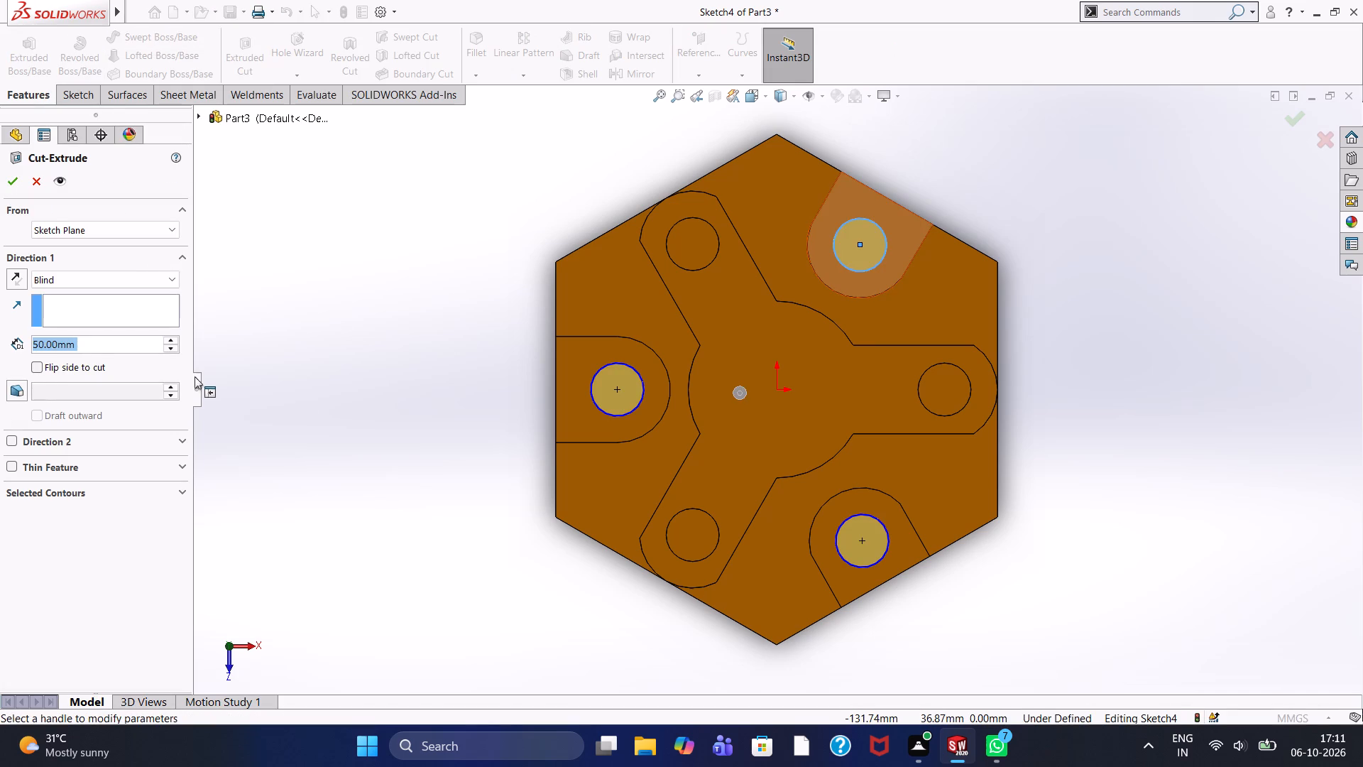
middle_click_drag(290, 377, 344, 249)
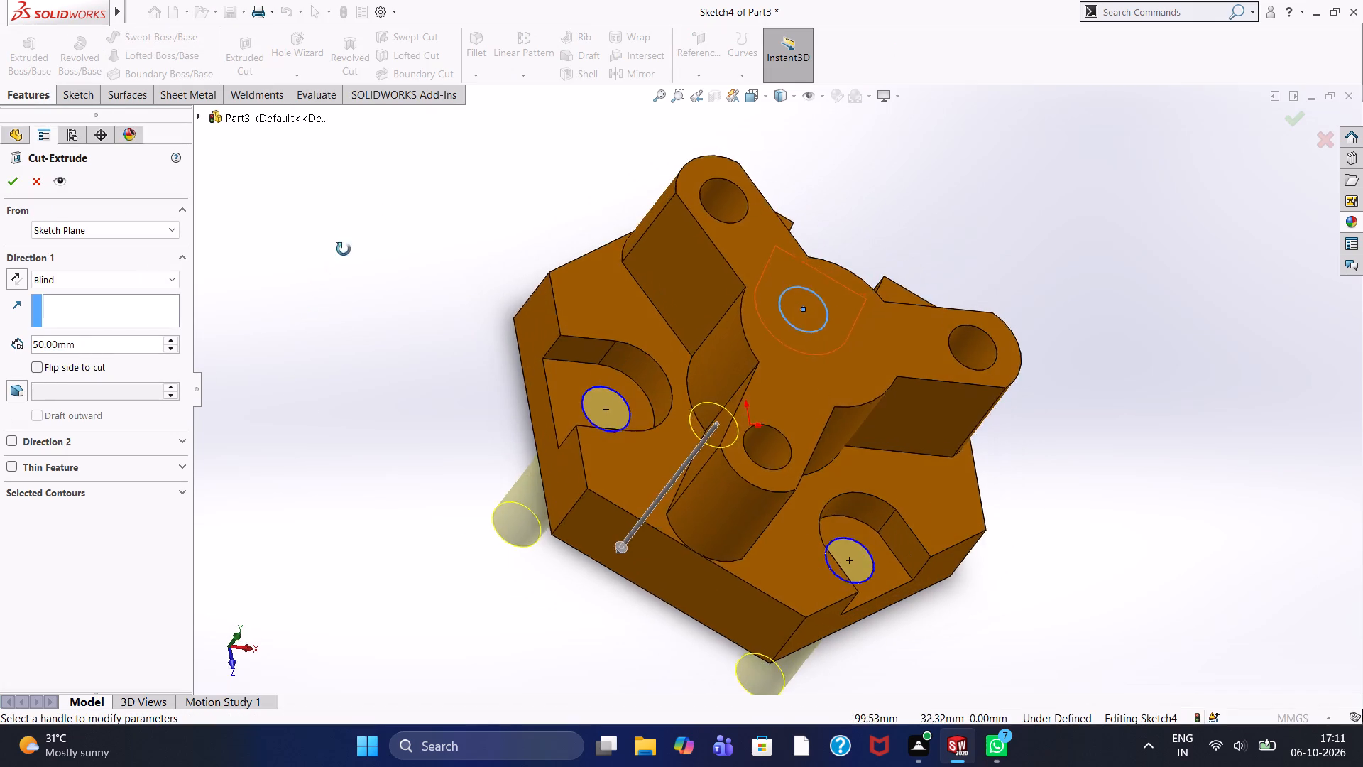
middle_click_drag(344, 249, 345, 239)
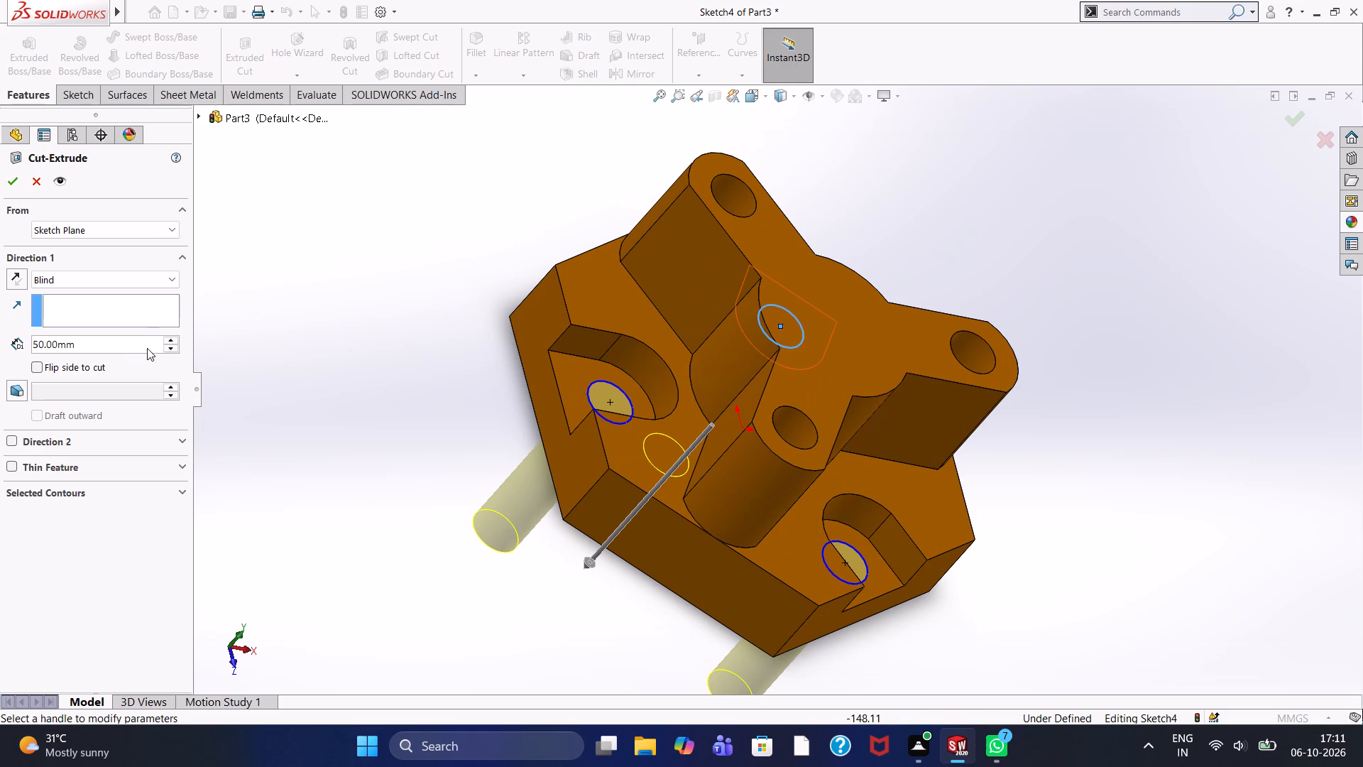
left_click(173, 347)
triple_click(173, 347)
left_click(173, 347)
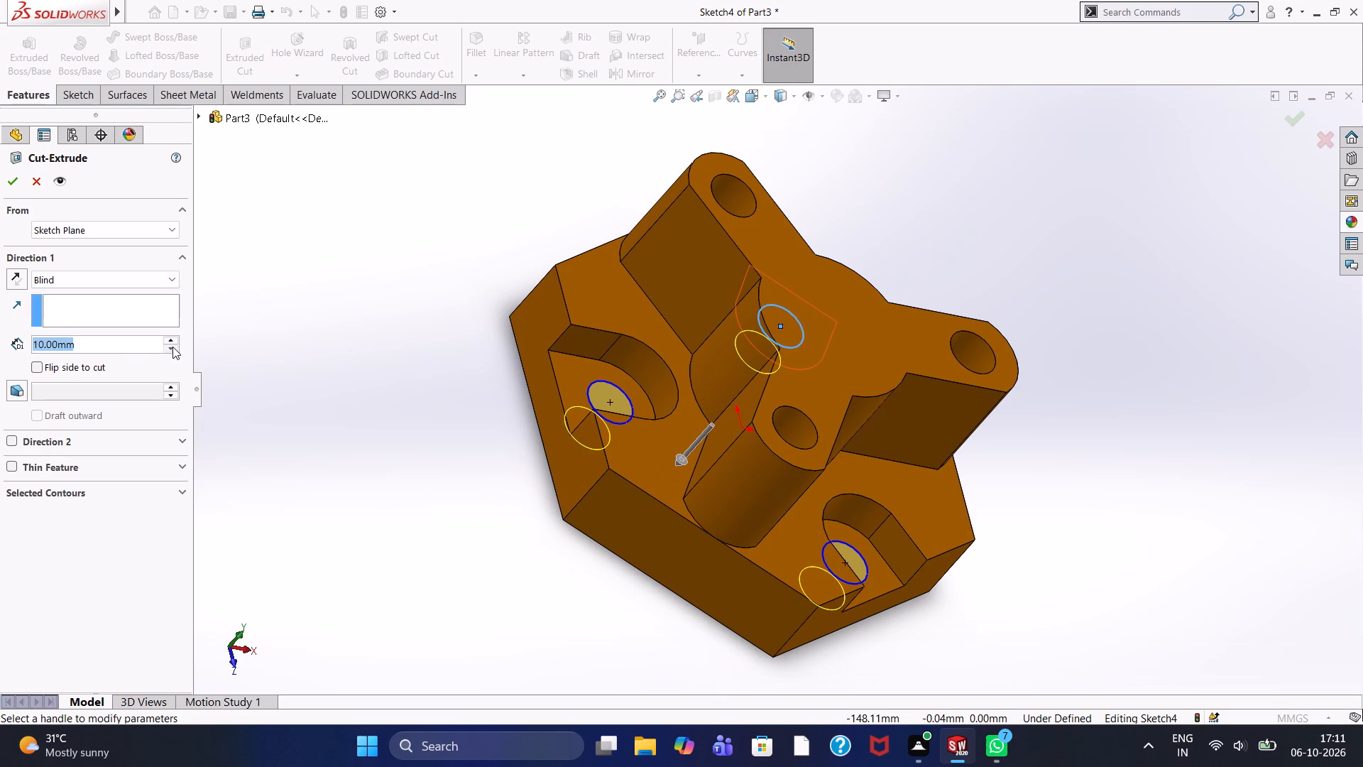
left_click(9, 186)
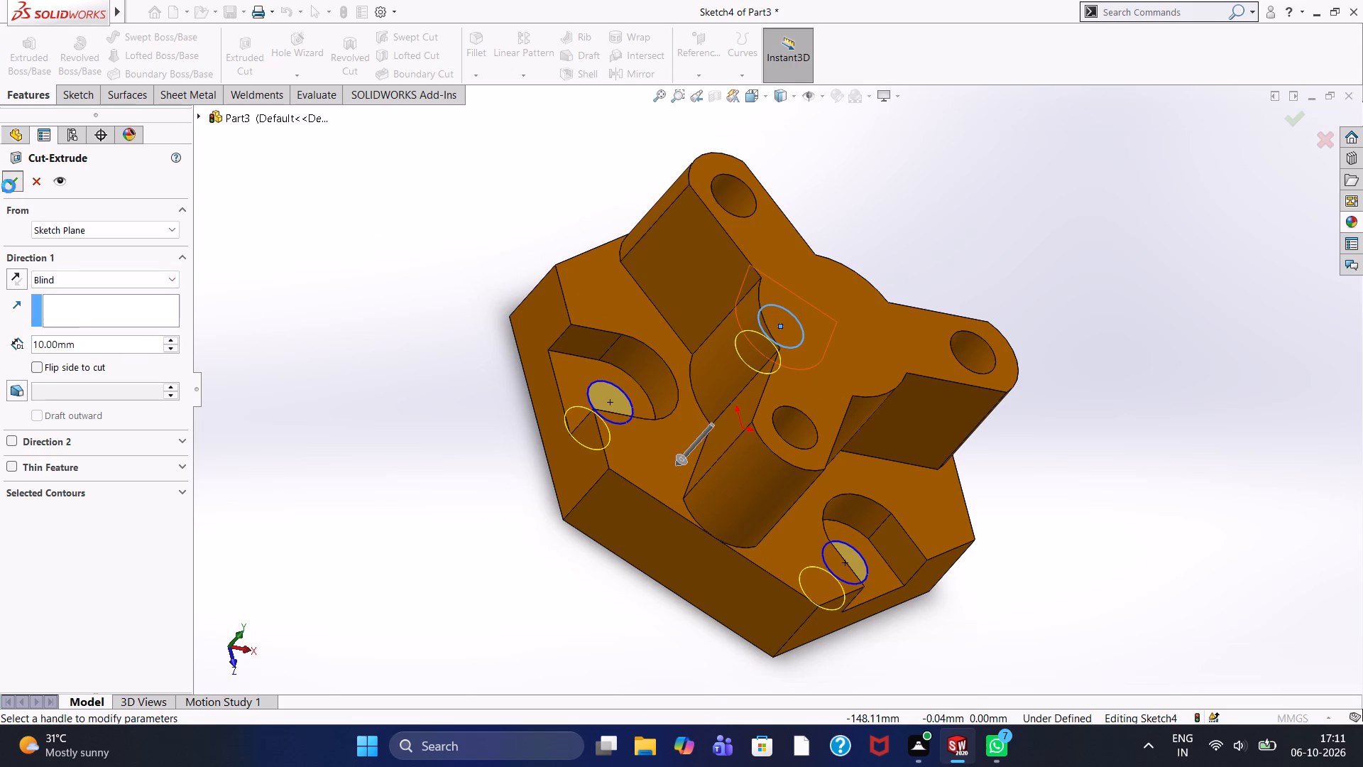
left_click(405, 295)
Examine the new holes in the edge pockets and the three-armed boss from near and far.
middle_click_drag(415, 266, 368, 363)
scroll(378, 357, "up", 3)
middle_click_drag(385, 364, 377, 268)
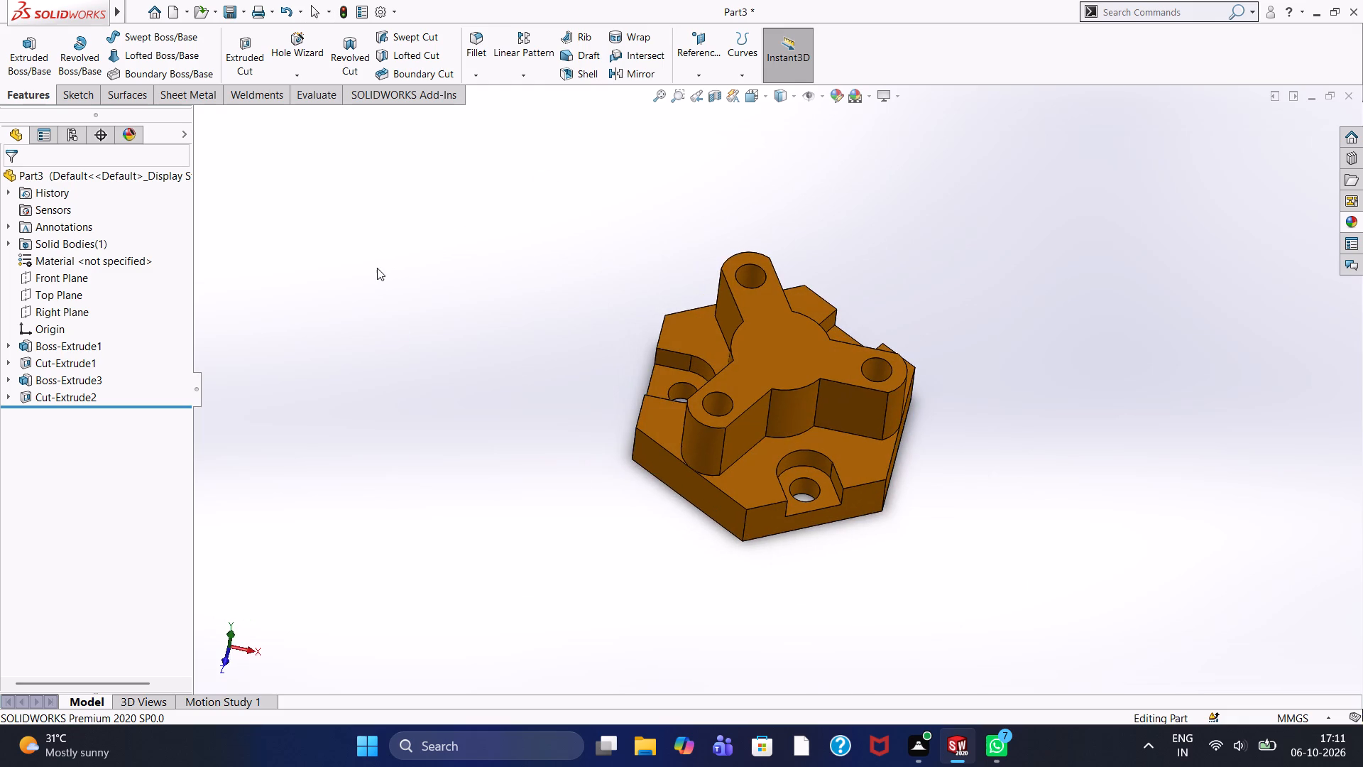
scroll(721, 364, "down", 2)
scroll(674, 381, "up", 1)
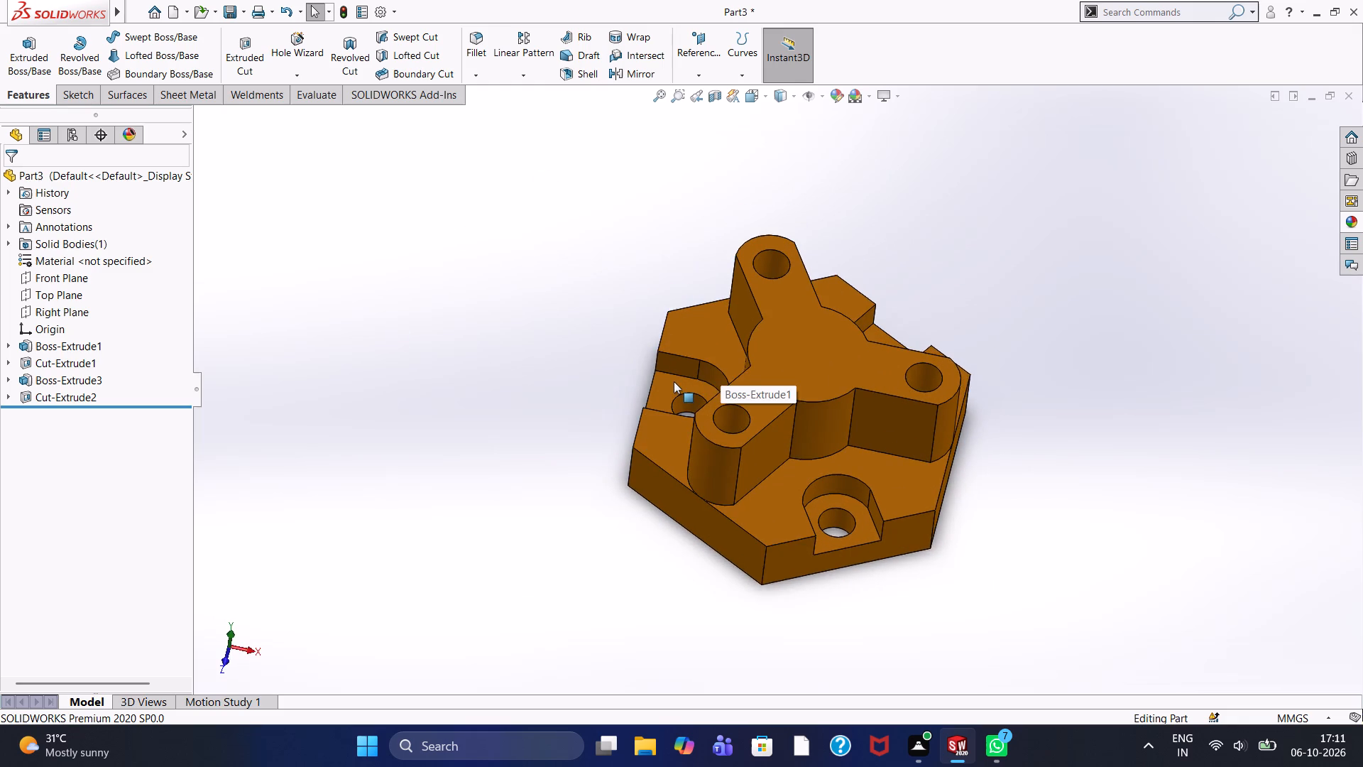
scroll(674, 381, "down", 5)
scroll(787, 355, "up", 3)
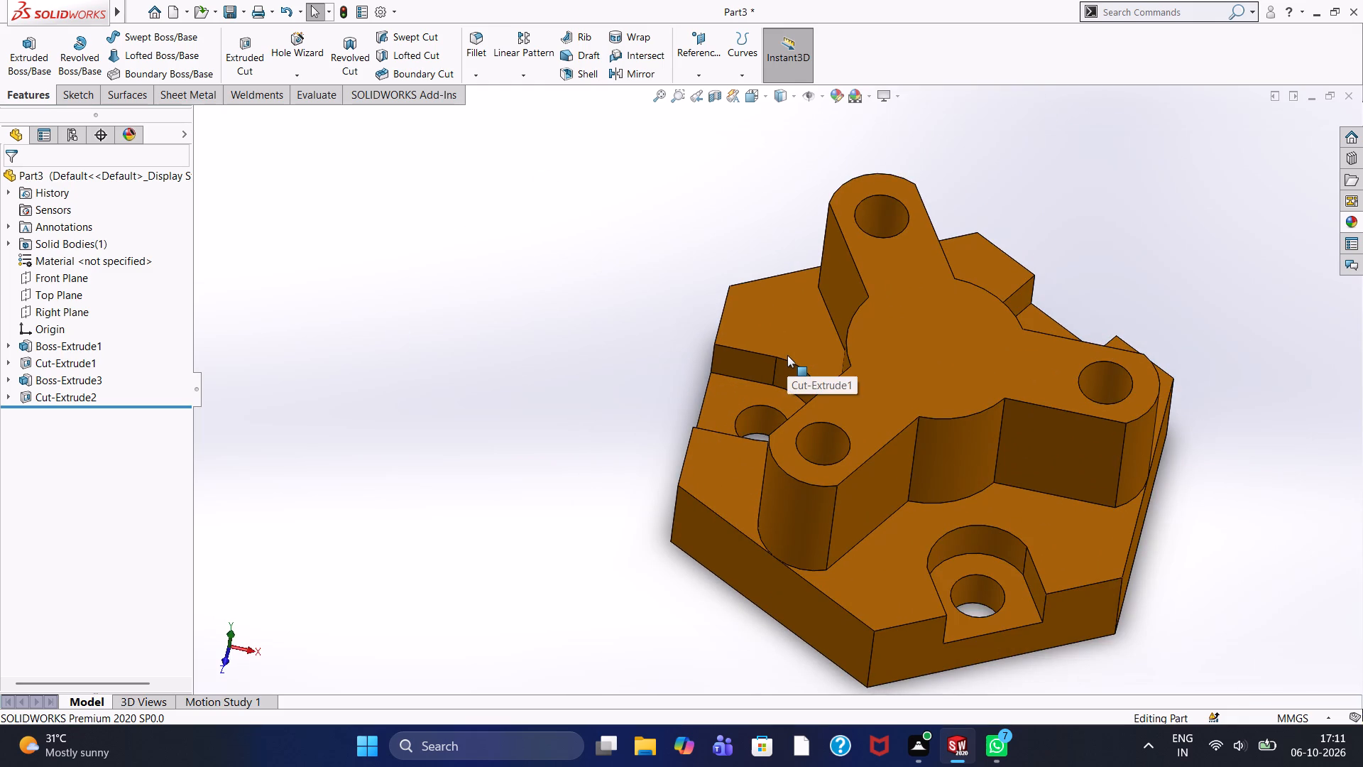
scroll(787, 355, "down", 1)
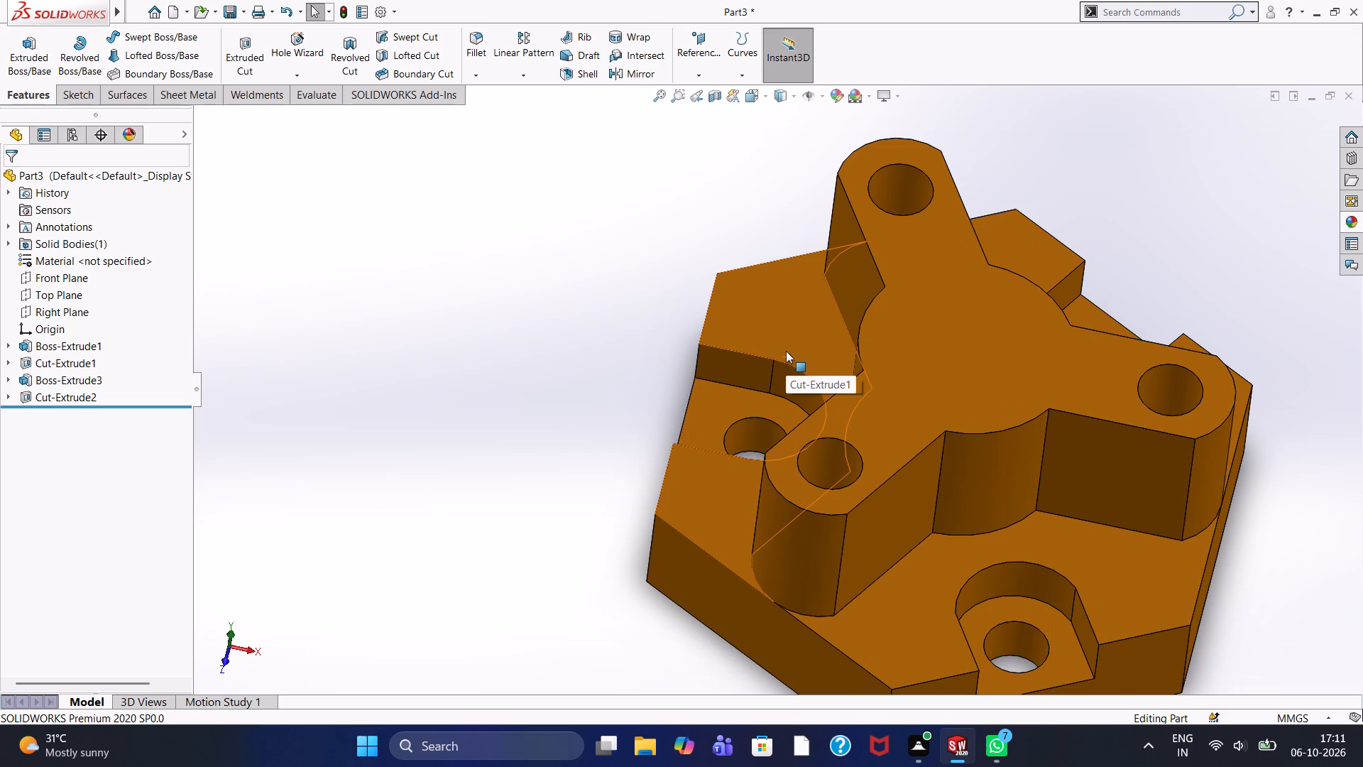
scroll(1022, 322, "up", 2)
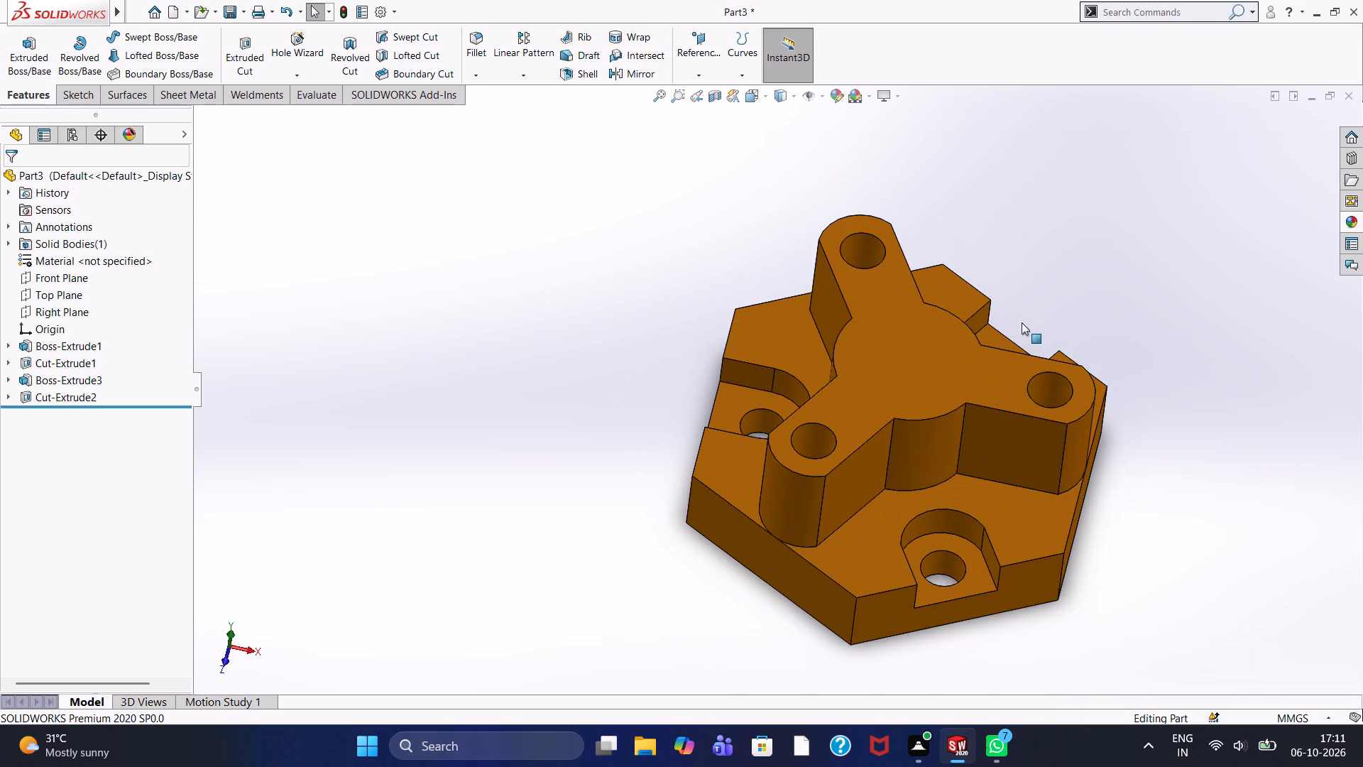
scroll(1022, 322, "down", 2)
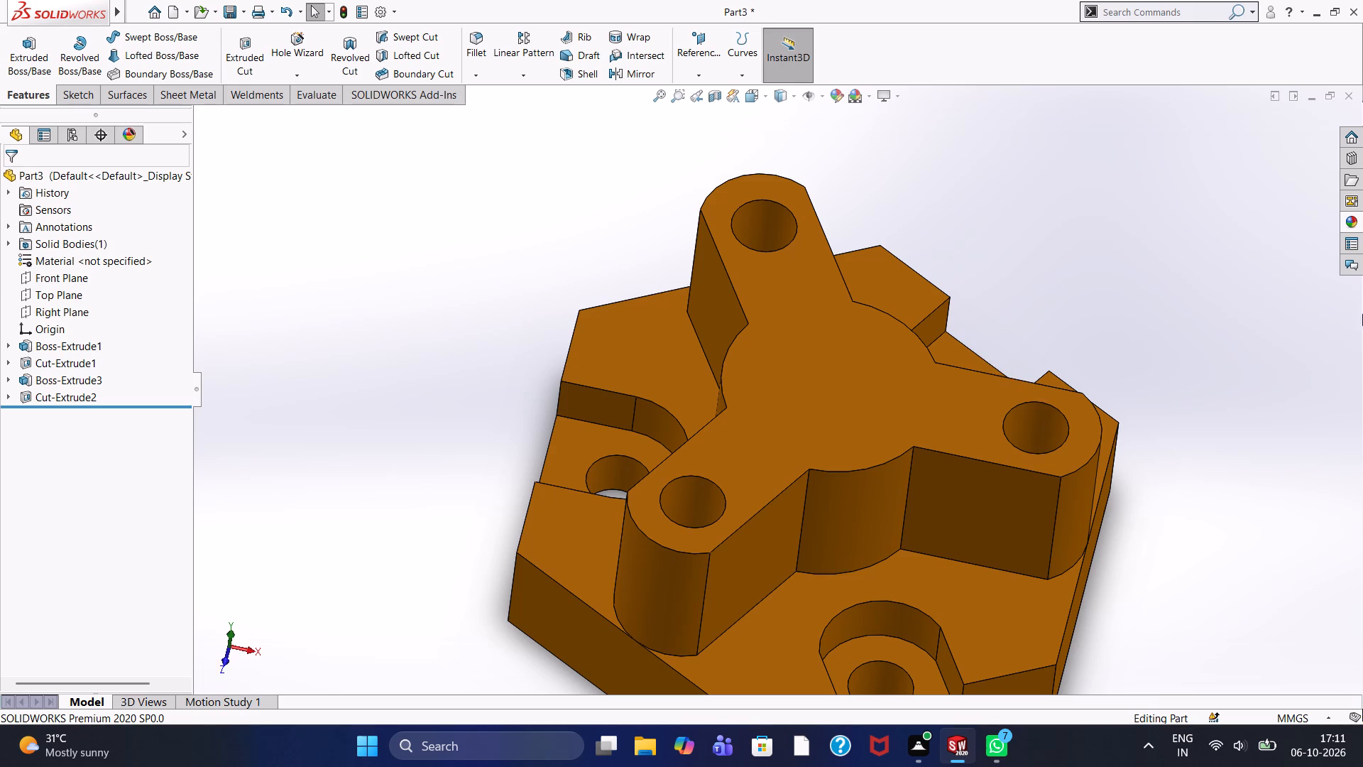
scroll(1029, 392, "down", 1)
scroll(1029, 392, "up", 1)
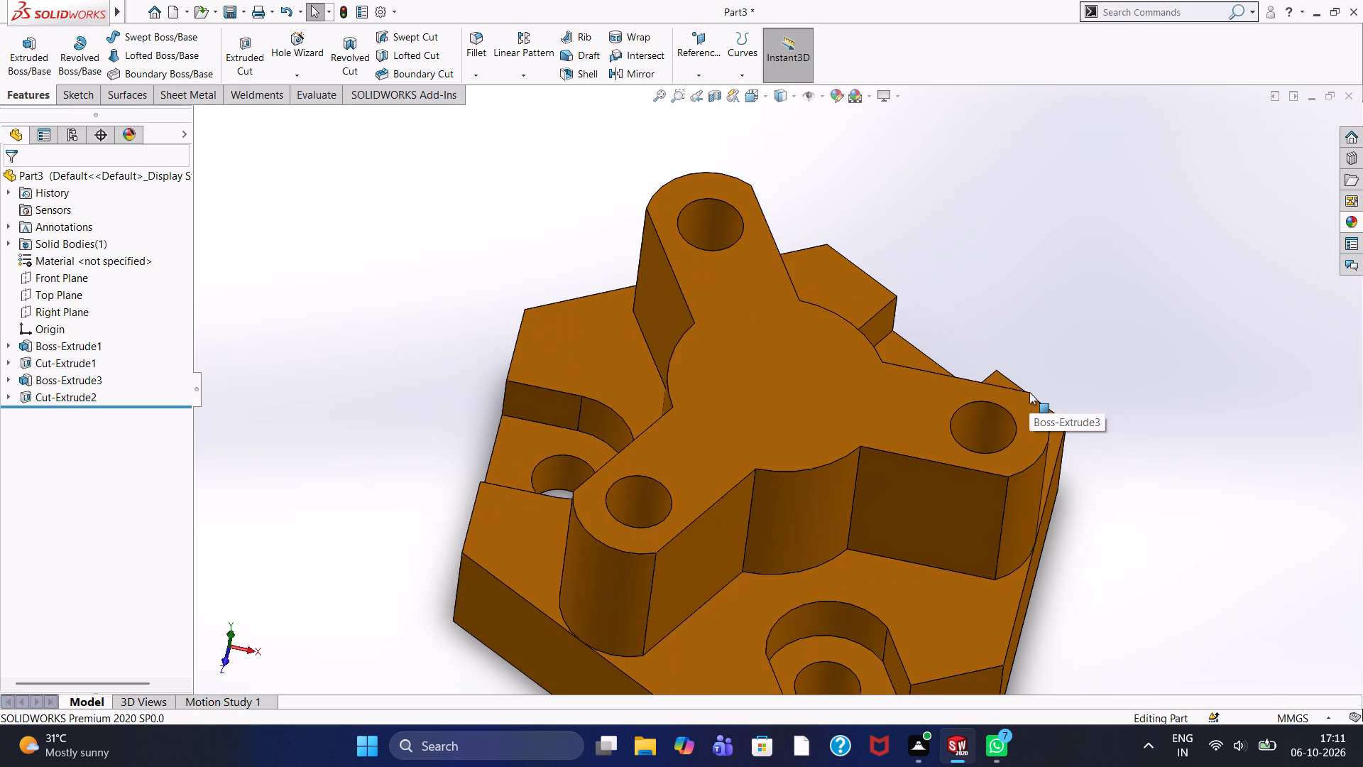
scroll(1217, 353, "down", 2)
scroll(569, 614, "up", 4)
scroll(617, 552, "down", 2)
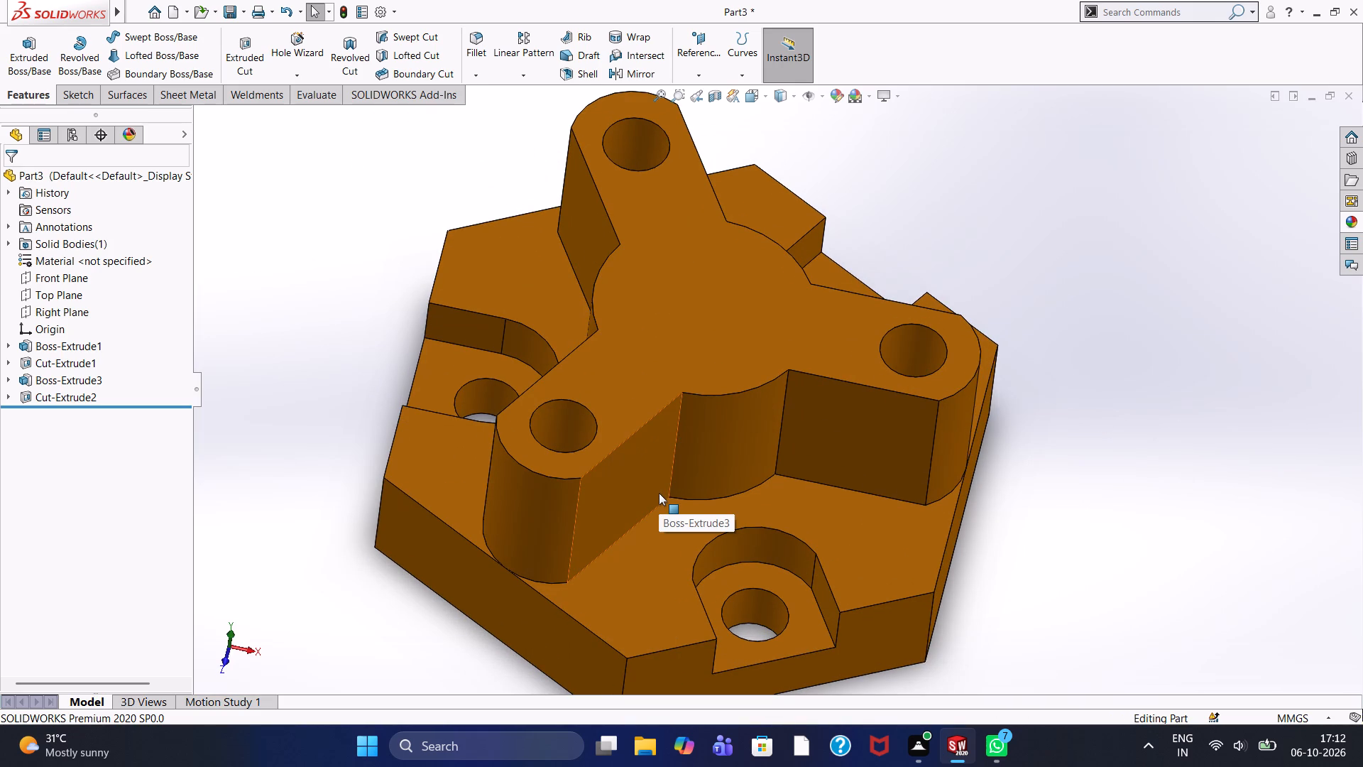
scroll(659, 493, "down", 3)
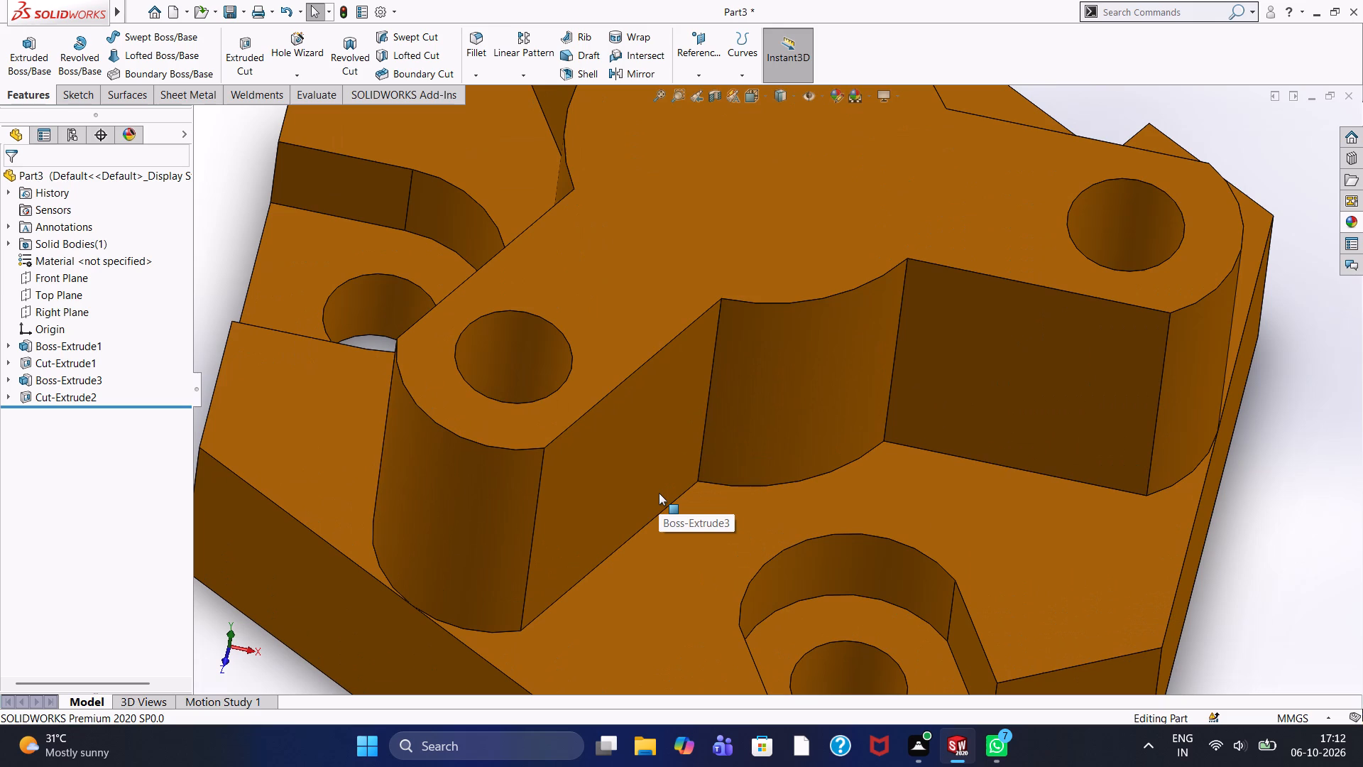
scroll(659, 493, "down", 1)
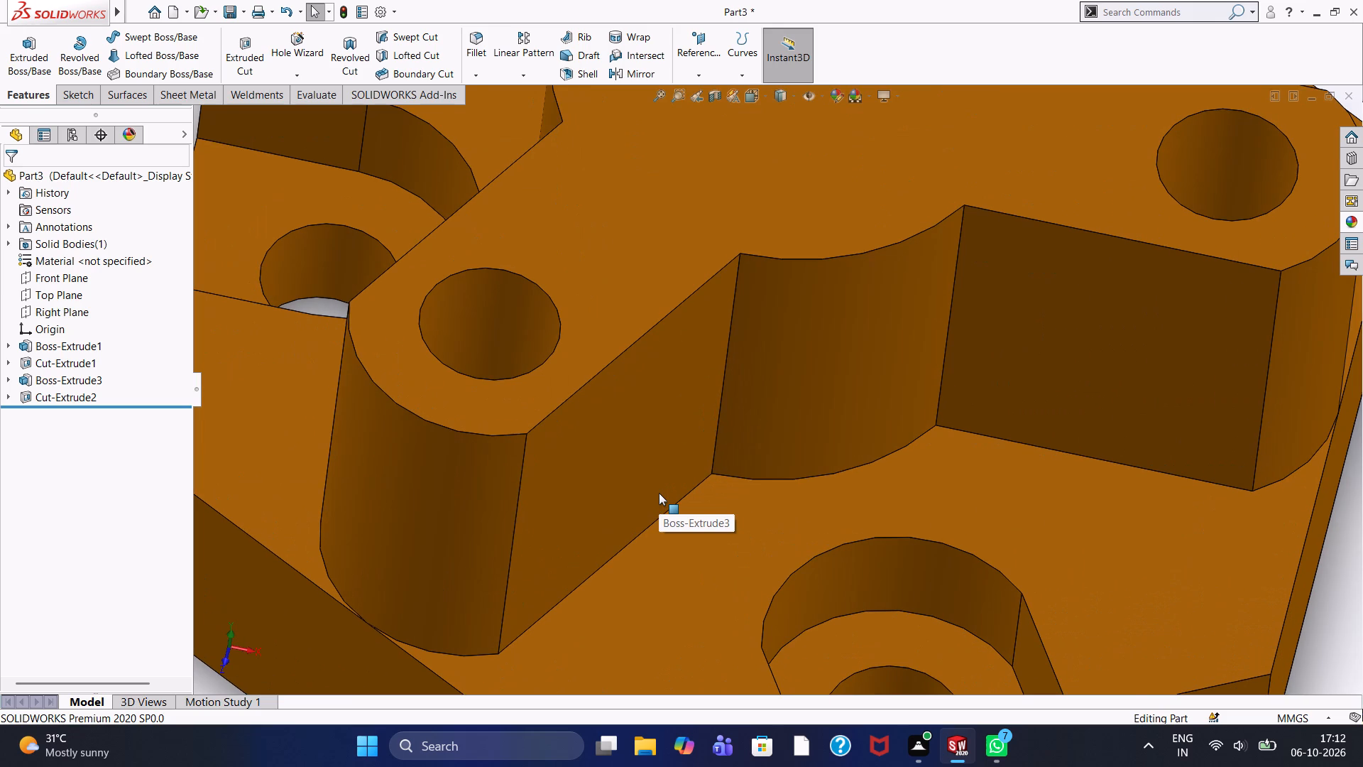
scroll(659, 493, "down", 1)
scroll(659, 493, "up", 1)
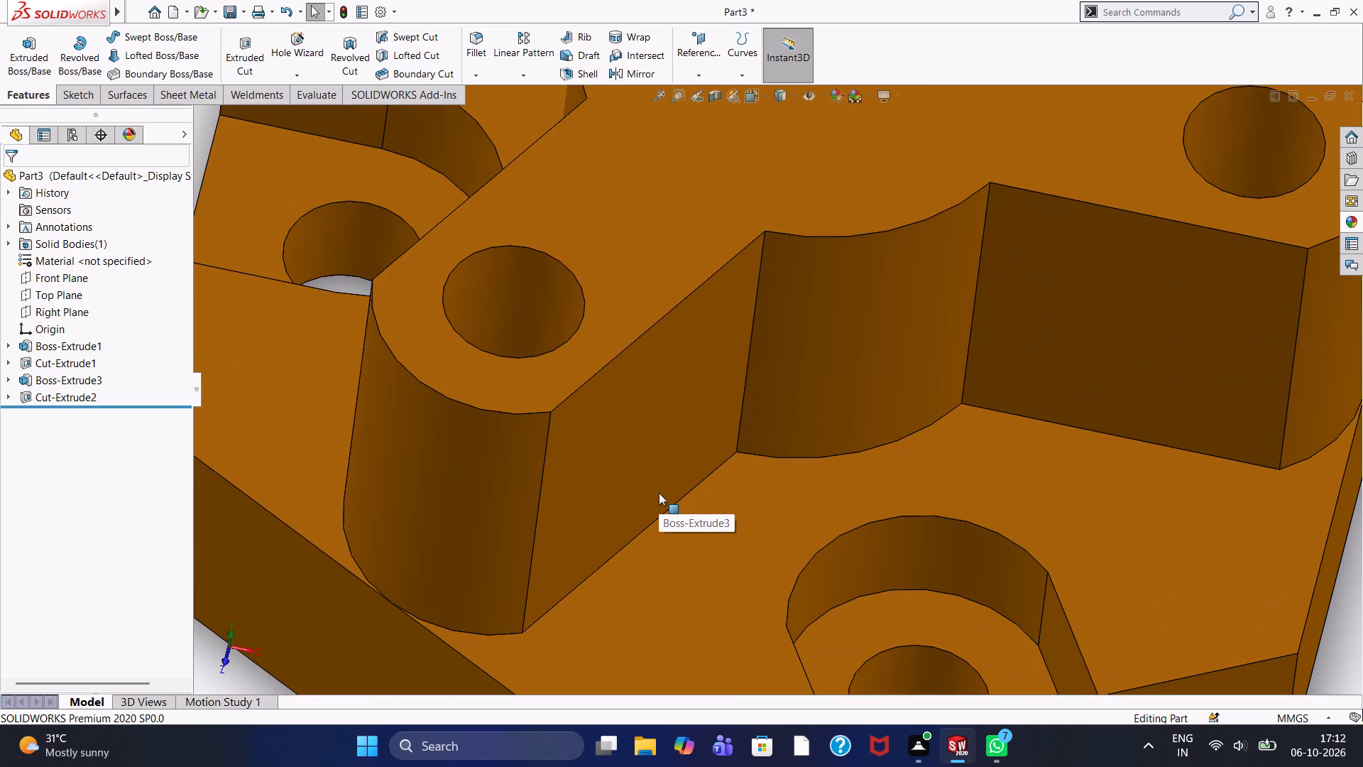
scroll(659, 493, "down", 3)
scroll(657, 493, "up", 3)
scroll(657, 493, "down", 1)
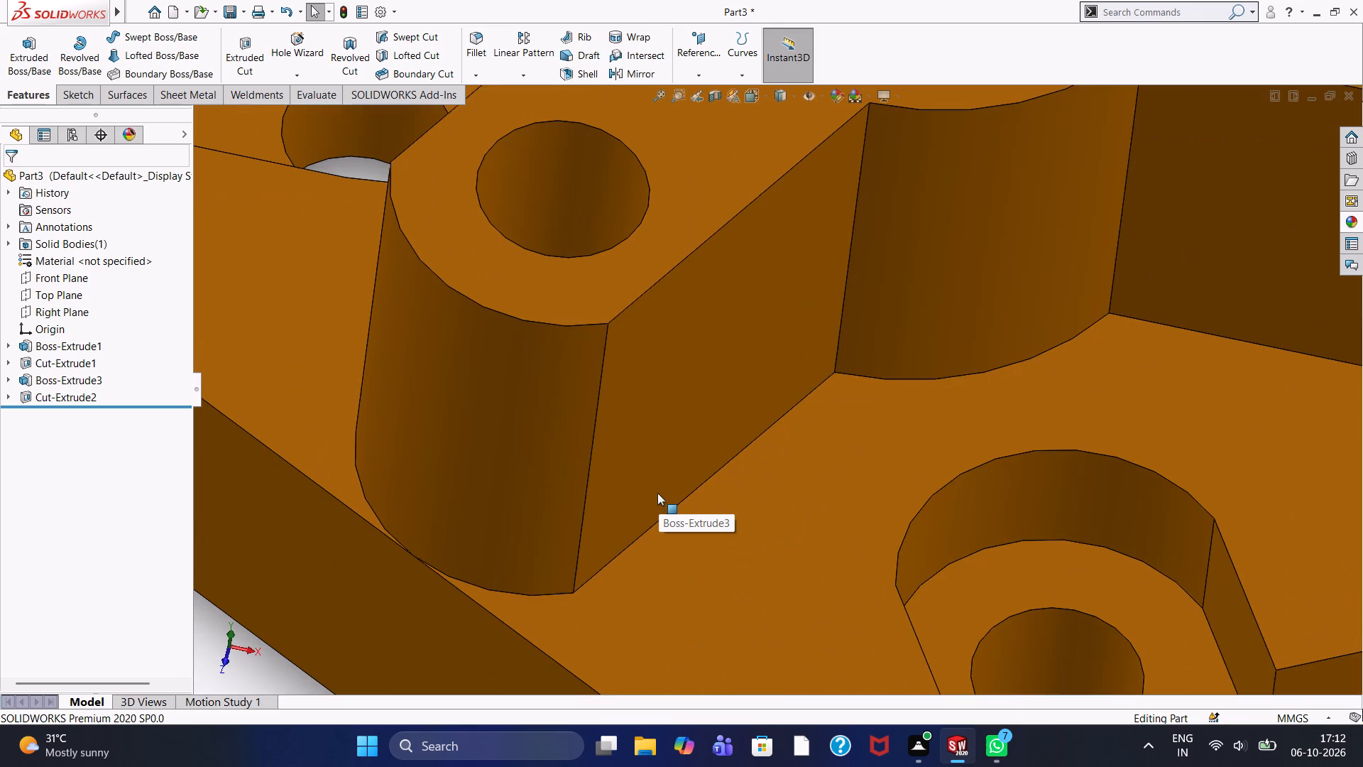
scroll(657, 493, "up", 1)
scroll(657, 493, "down", 4)
scroll(659, 496, "up", 11)
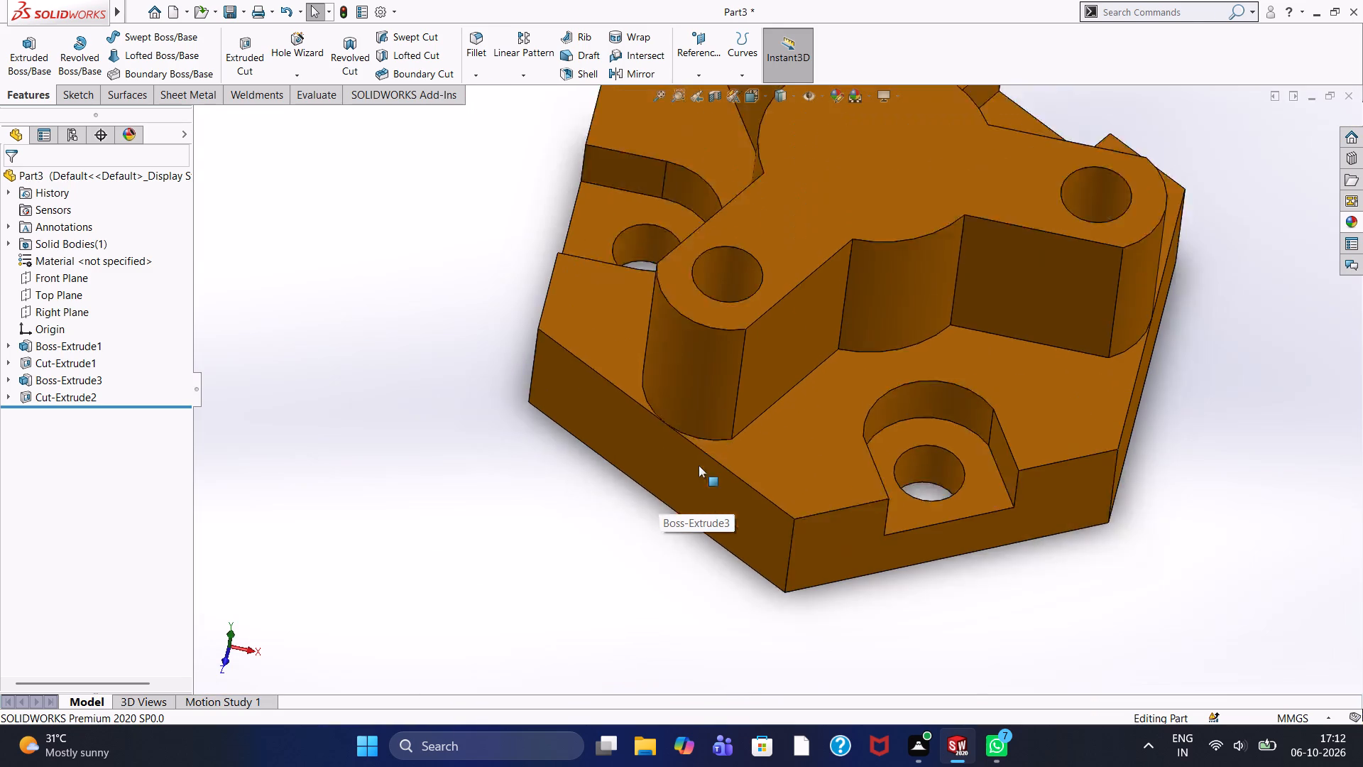
scroll(699, 465, "up", 3)
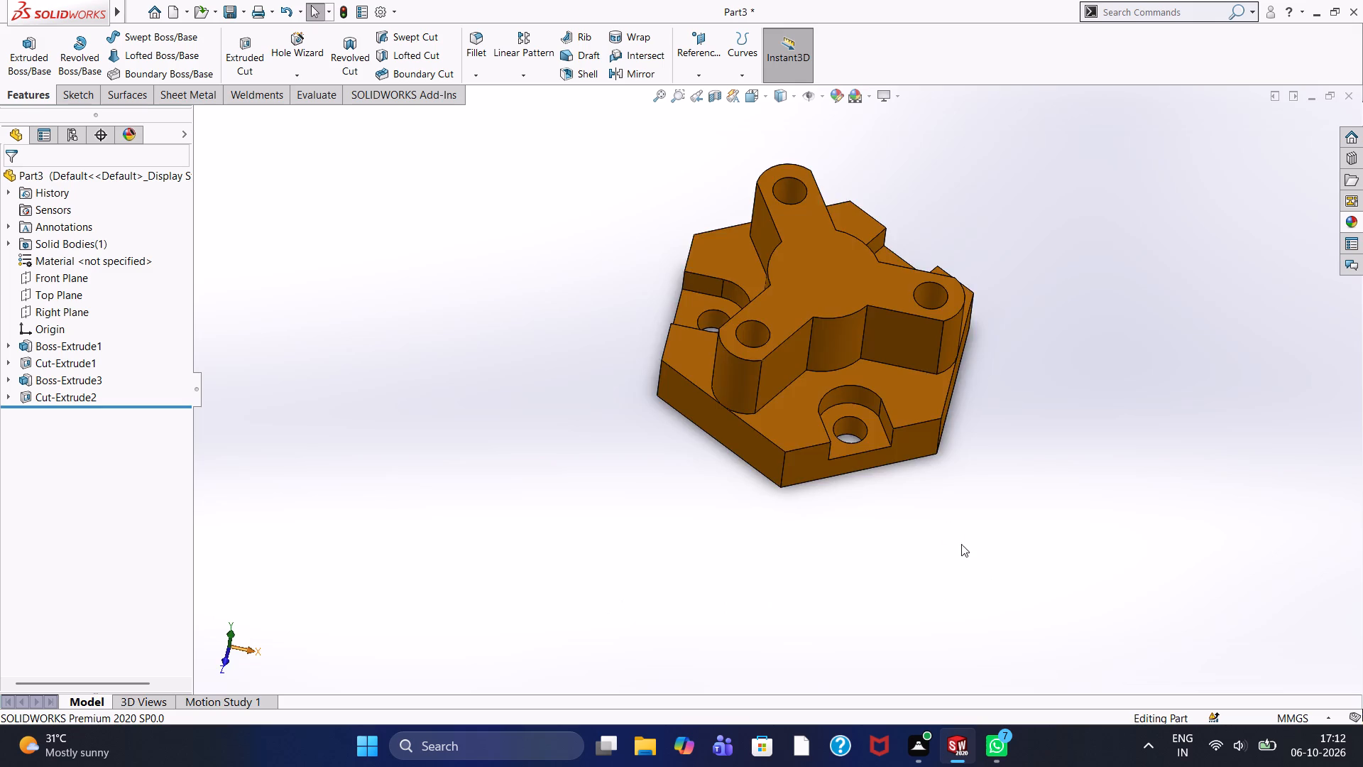
Examine the hexagonal base's edge pockets, pocket holes and three-armed boss from several angles, both close up and as a whole.
middle_click_drag(960, 542, 1030, 550)
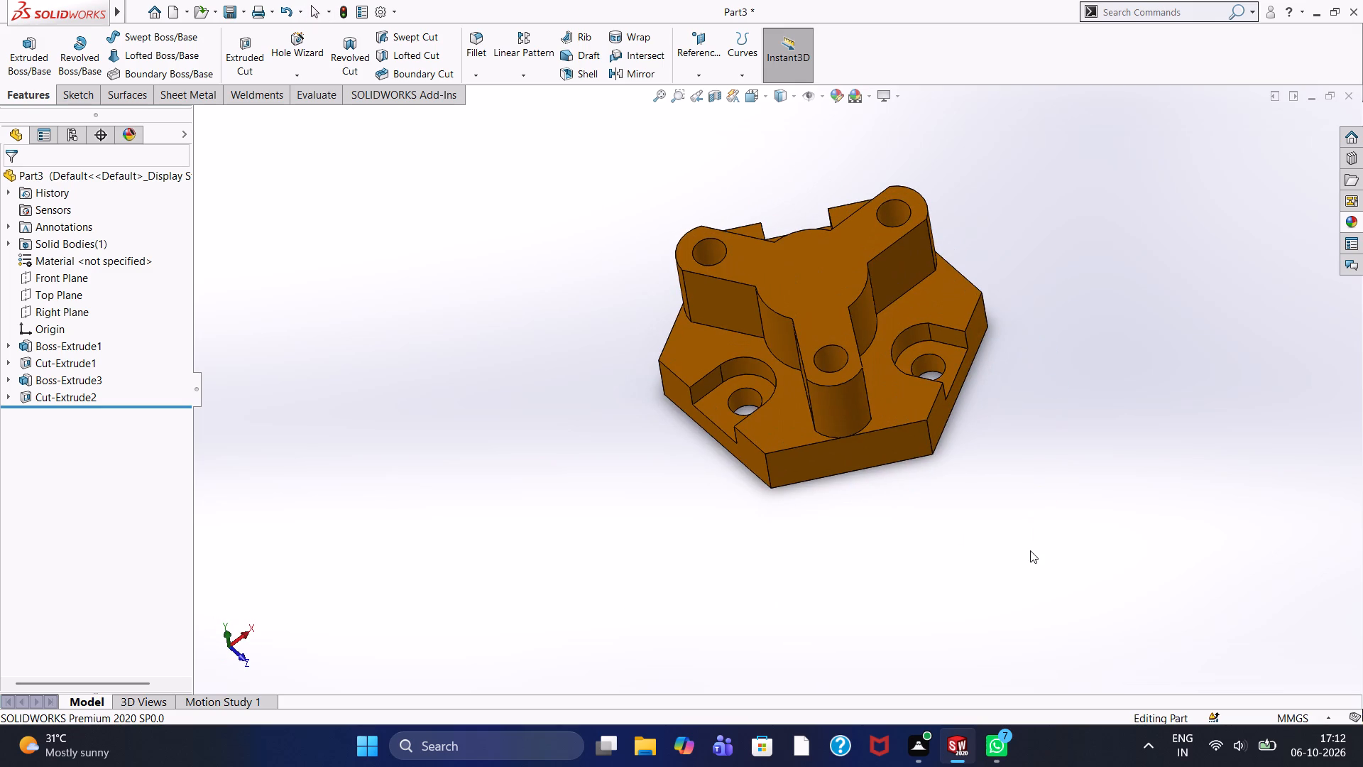
scroll(1030, 550, "up", 1)
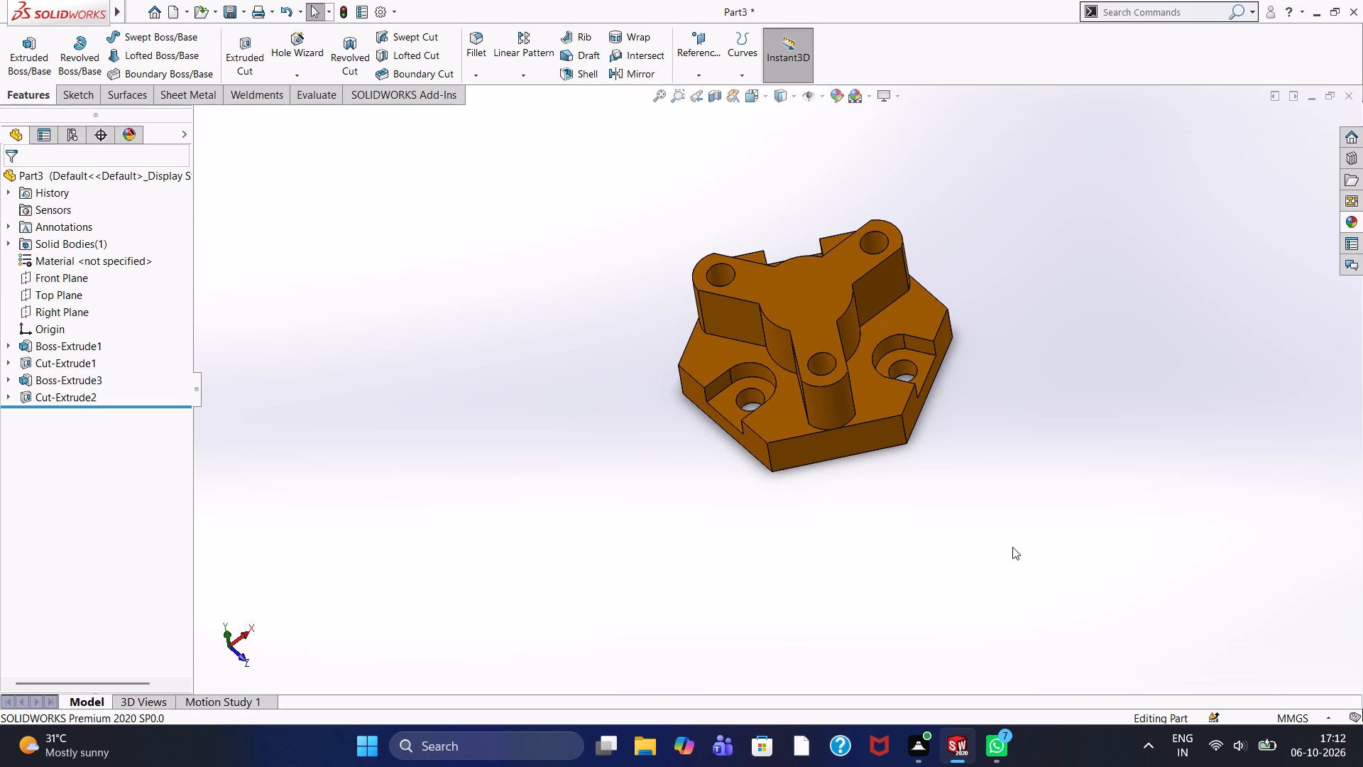
middle_click_drag(947, 485, 1037, 424)
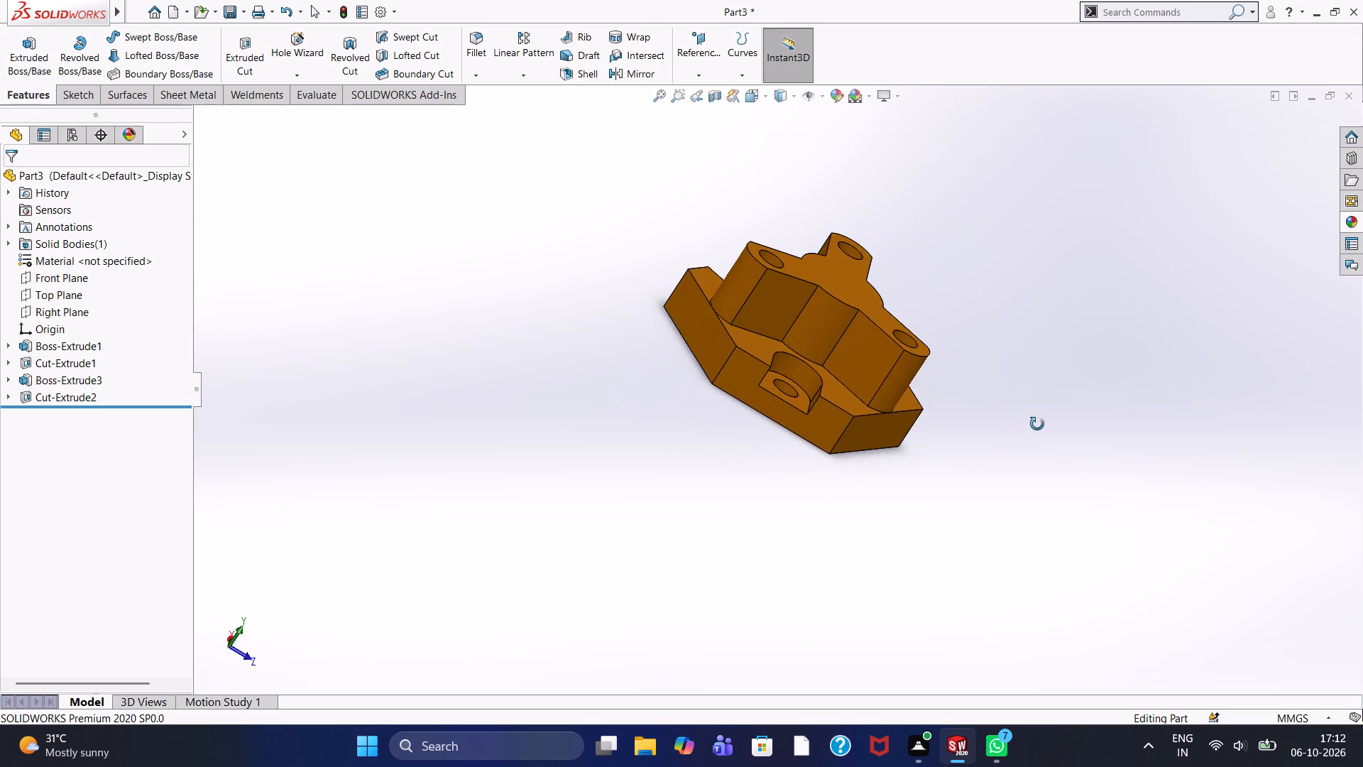
middle_click_drag(1037, 424, 1049, 406)
scroll(1049, 406, "up", 1)
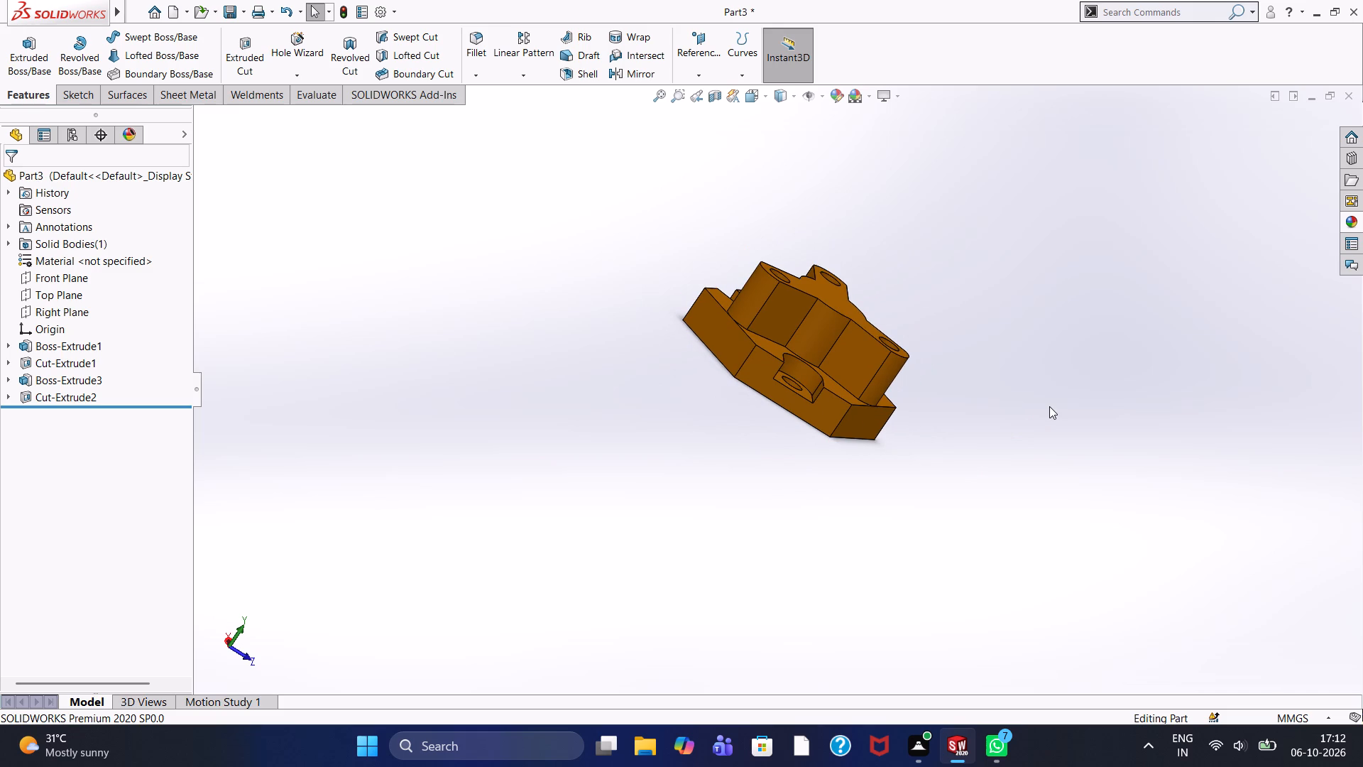
scroll(1049, 406, "down", 2)
scroll(710, 265, "up", 2)
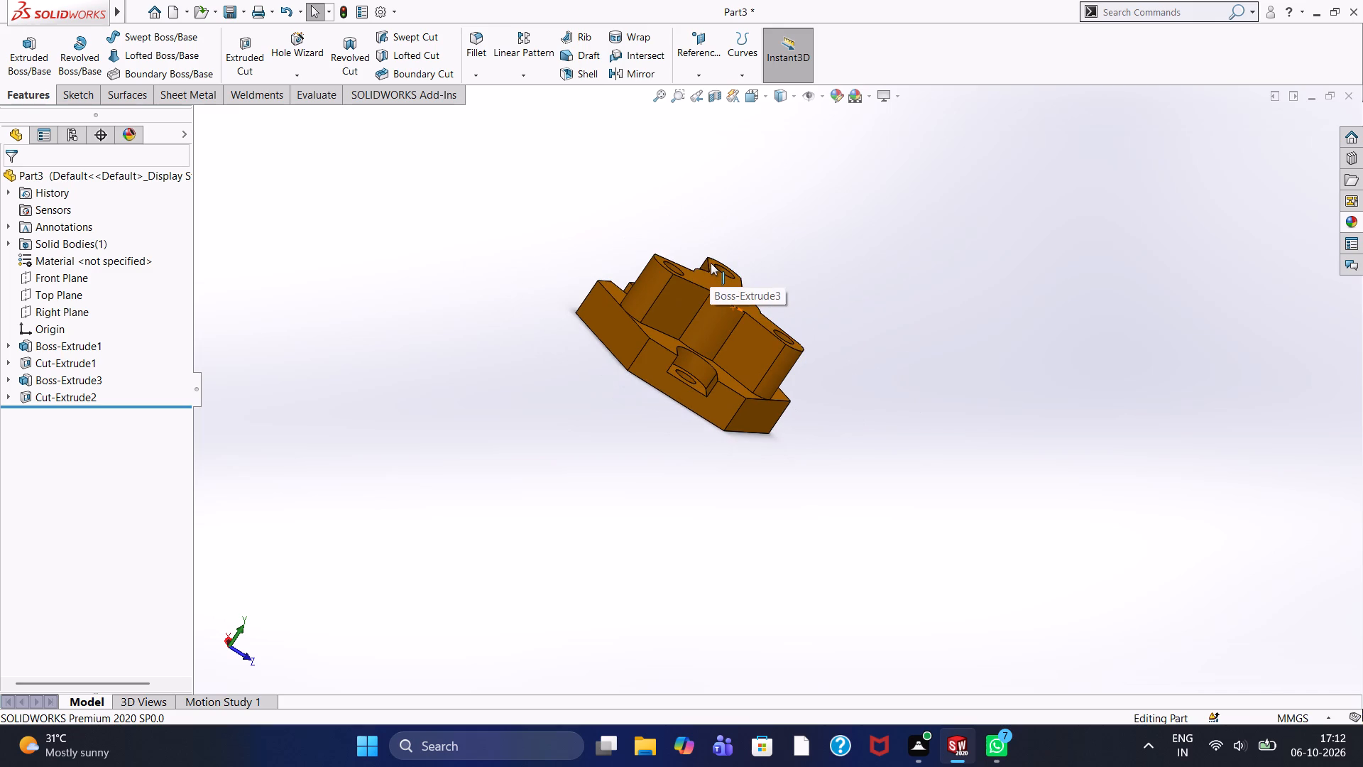
scroll(711, 263, "down", 3)
middle_click_drag(557, 252, 504, 236)
middle_click_drag(711, 204, 631, 204)
scroll(665, 269, "down", 2)
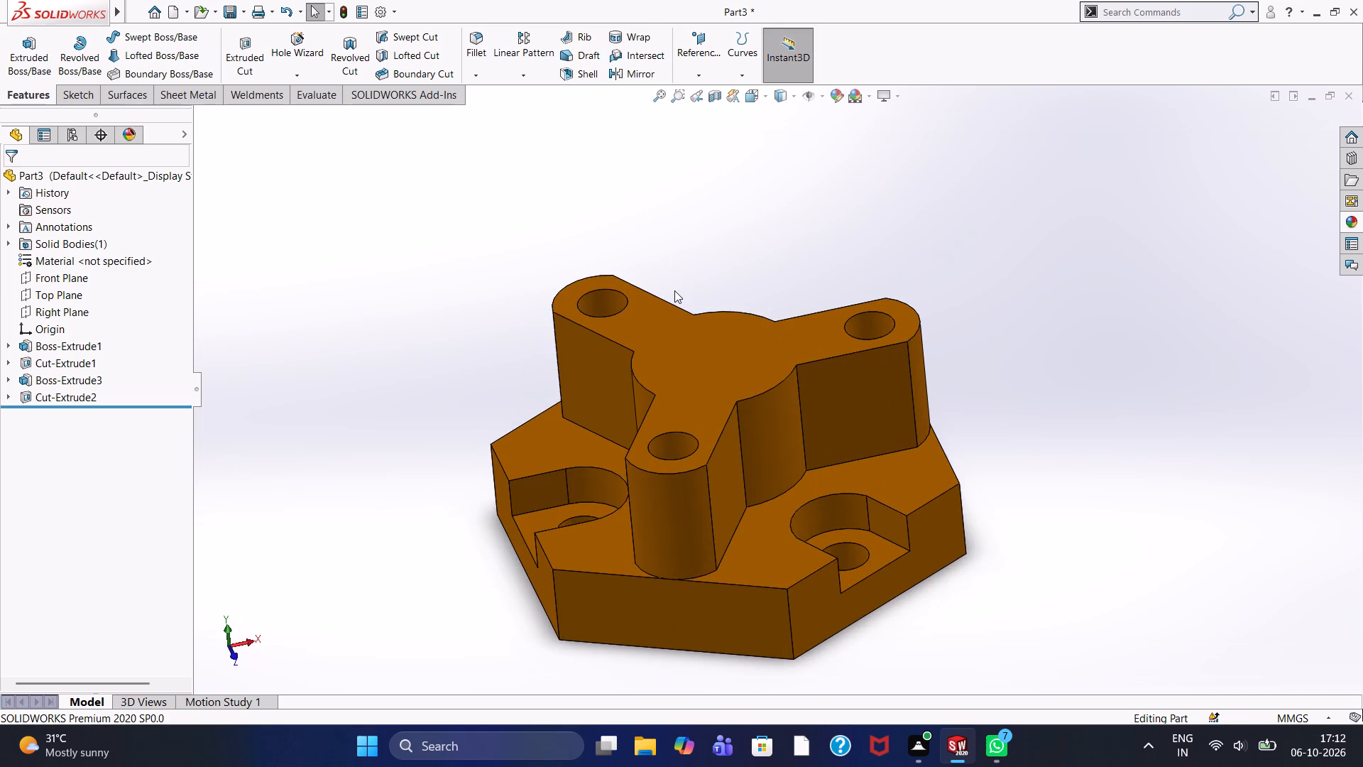
scroll(772, 388, "up", 5)
scroll(801, 531, "down", 4)
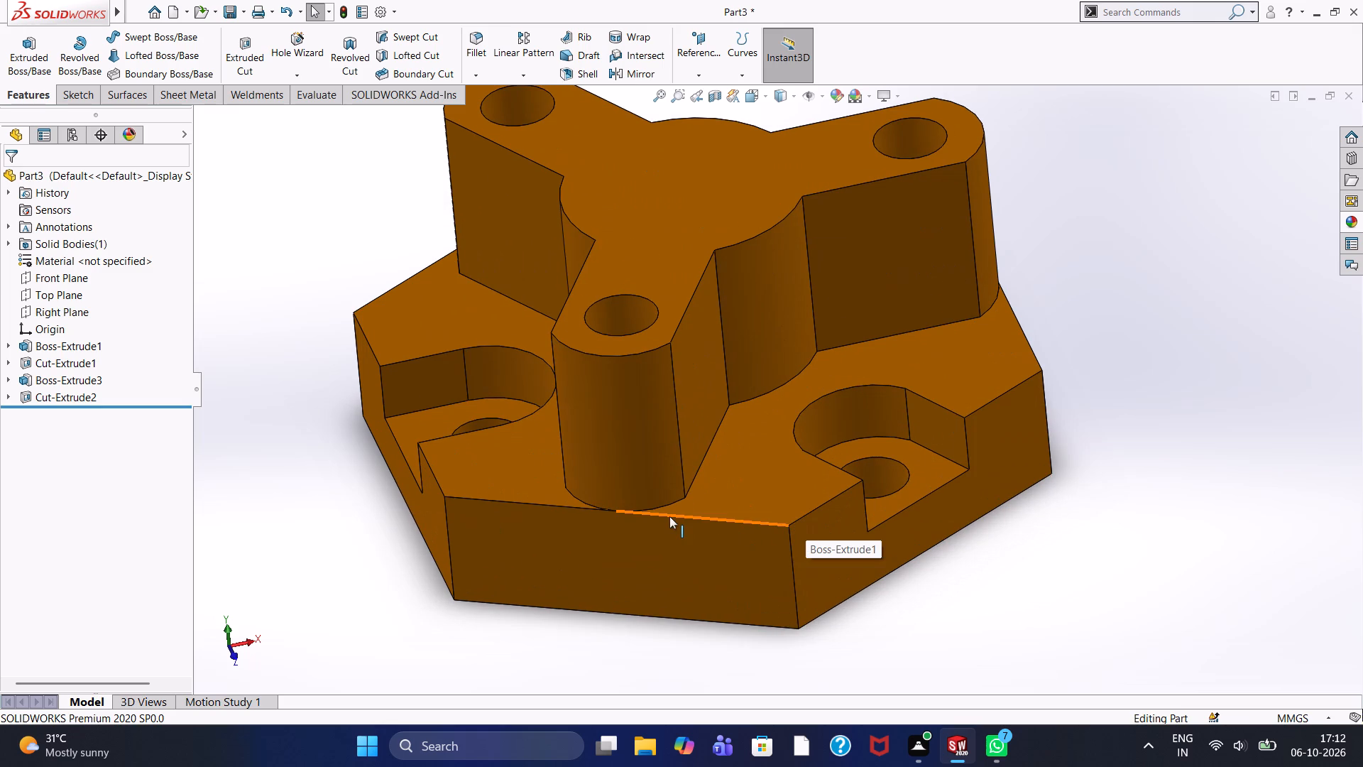
scroll(904, 534, "down", 1)
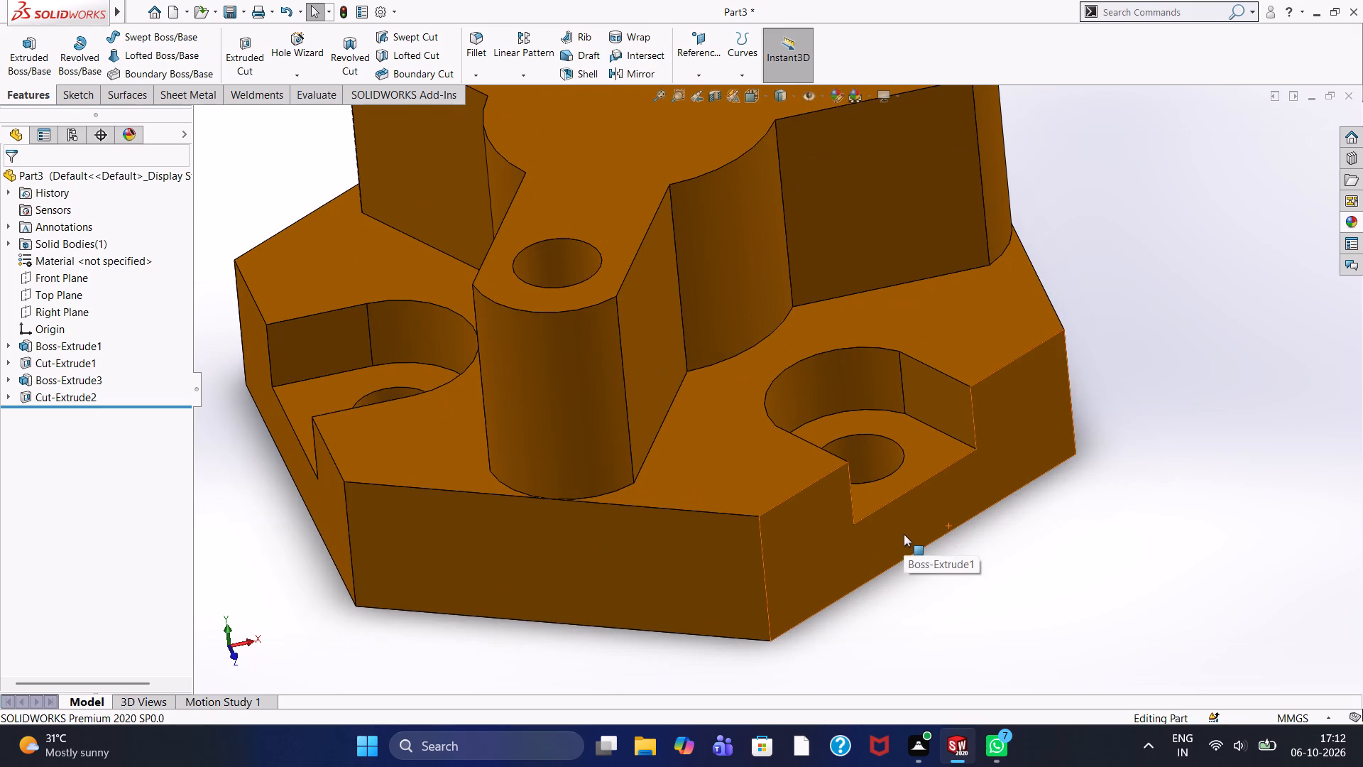
scroll(904, 534, "up", 2)
scroll(904, 534, "down", 3)
scroll(904, 534, "up", 2)
scroll(904, 534, "down", 2)
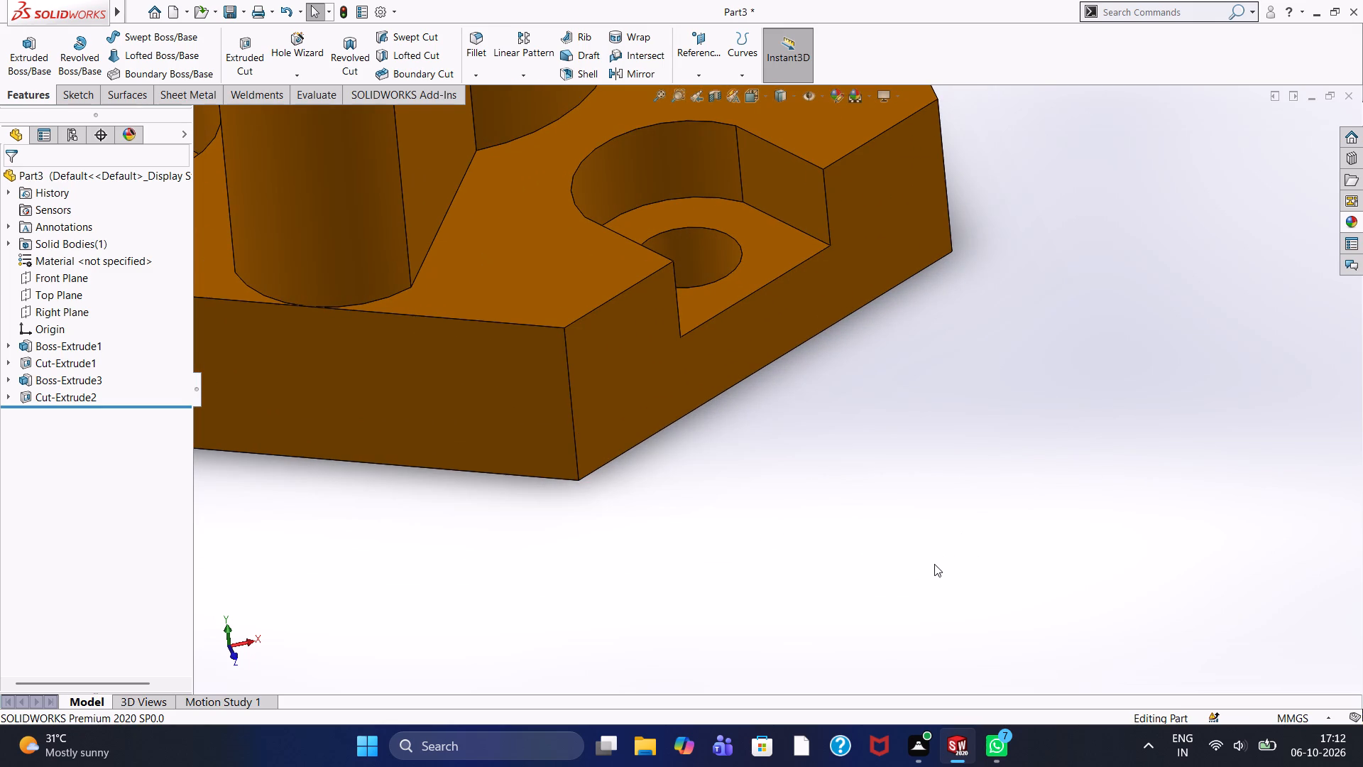
scroll(960, 479, "down", 2)
scroll(977, 484, "up", 1)
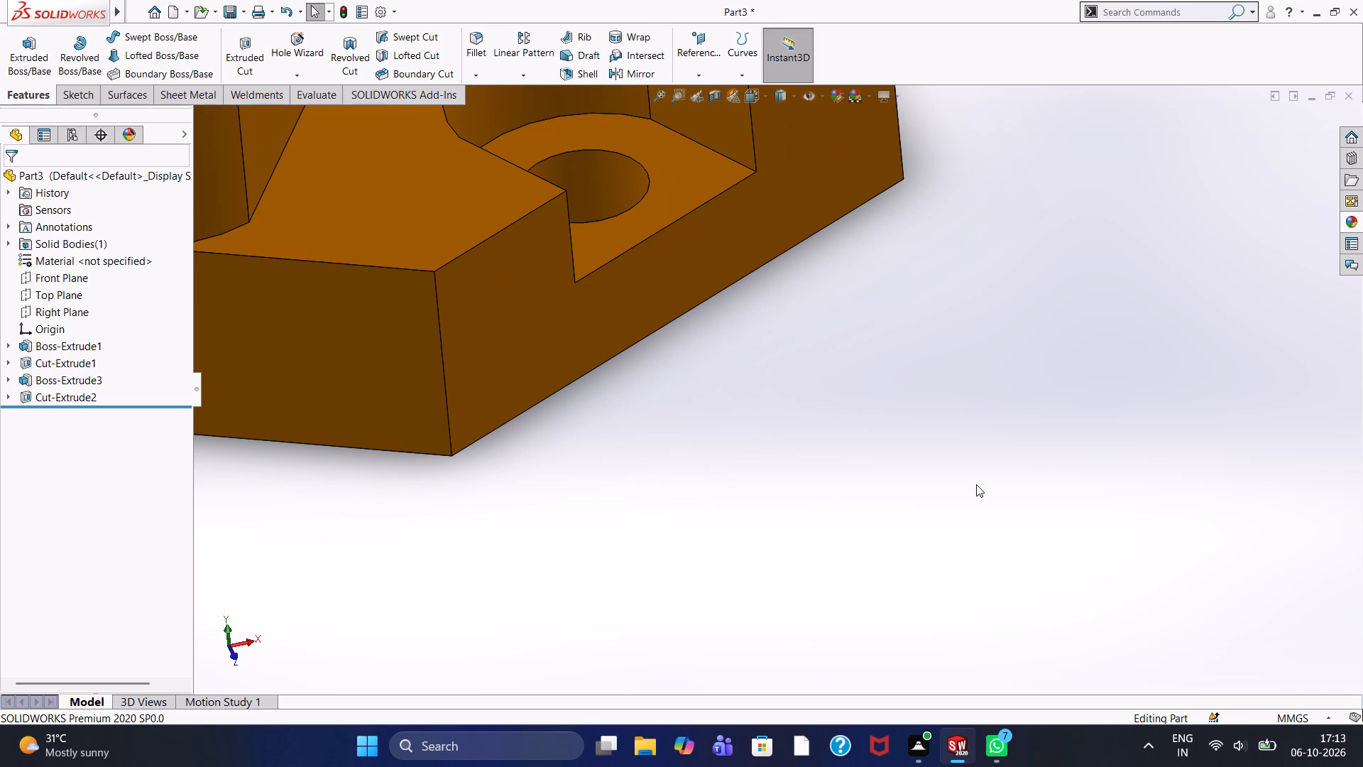
scroll(941, 425, "up", 1)
scroll(680, 365, "up", 3)
scroll(643, 301, "up", 9)
middle_click_drag(500, 293, 527, 397)
middle_click(527, 397)
scroll(644, 292, "down", 2)
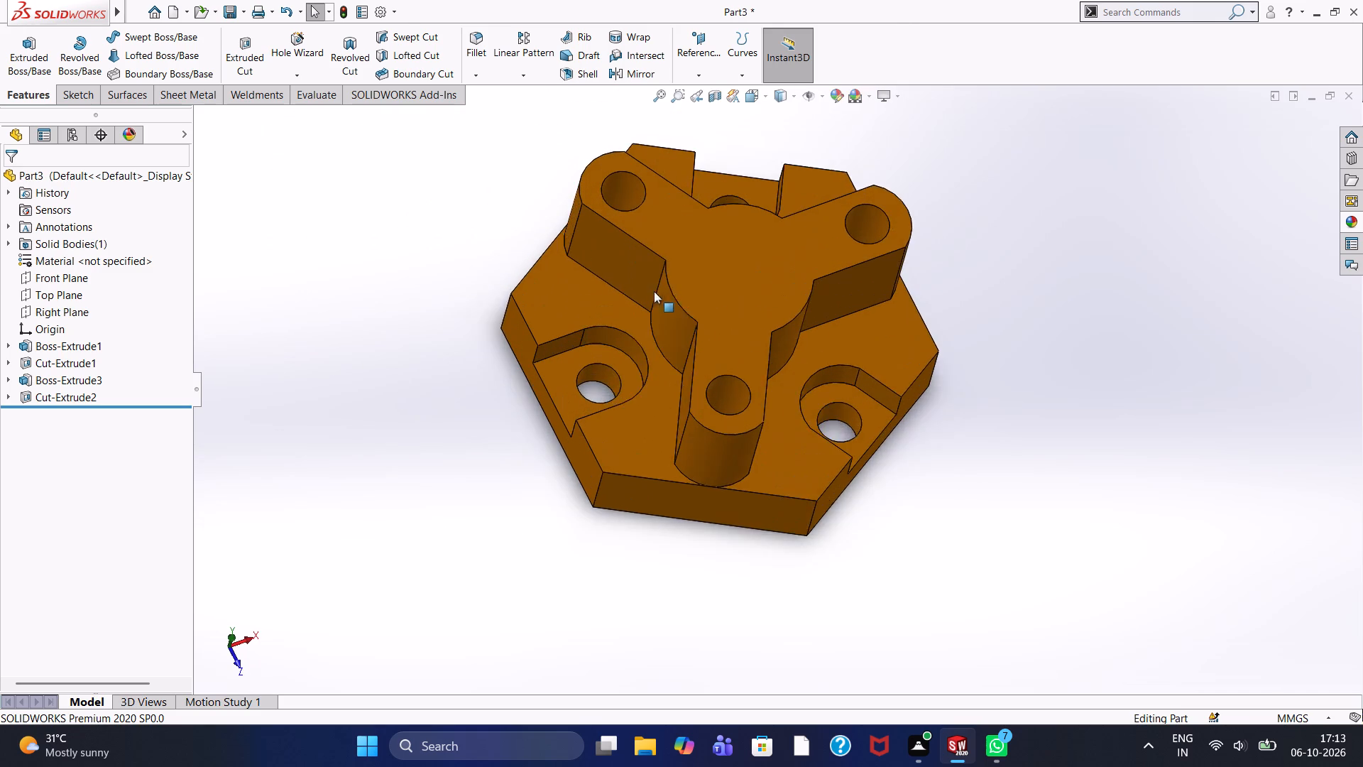
scroll(654, 291, "down", 4)
scroll(760, 322, "up", 3)
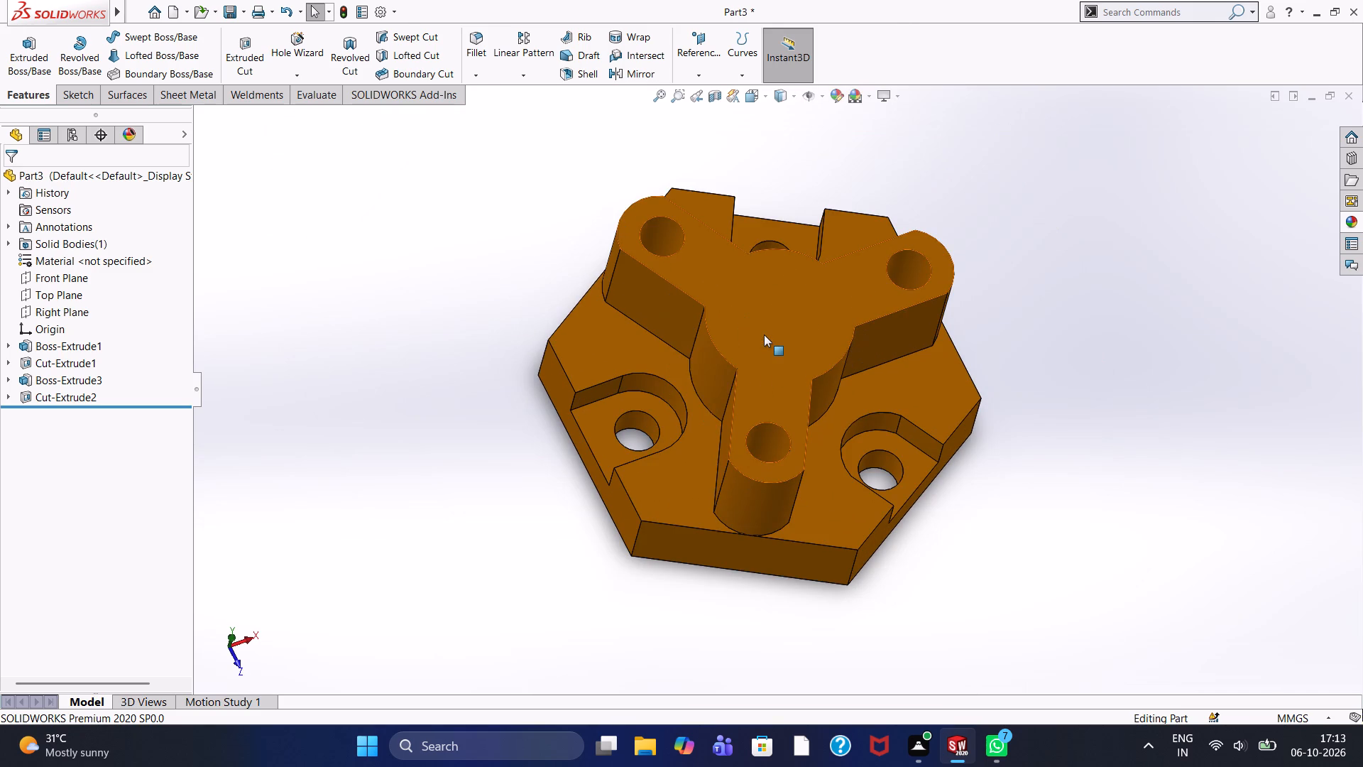
scroll(763, 334, "down", 1)
scroll(763, 334, "up", 1)
scroll(763, 334, "down", 2)
scroll(763, 334, "up", 1)
scroll(763, 334, "down", 1)
scroll(763, 334, "up", 2)
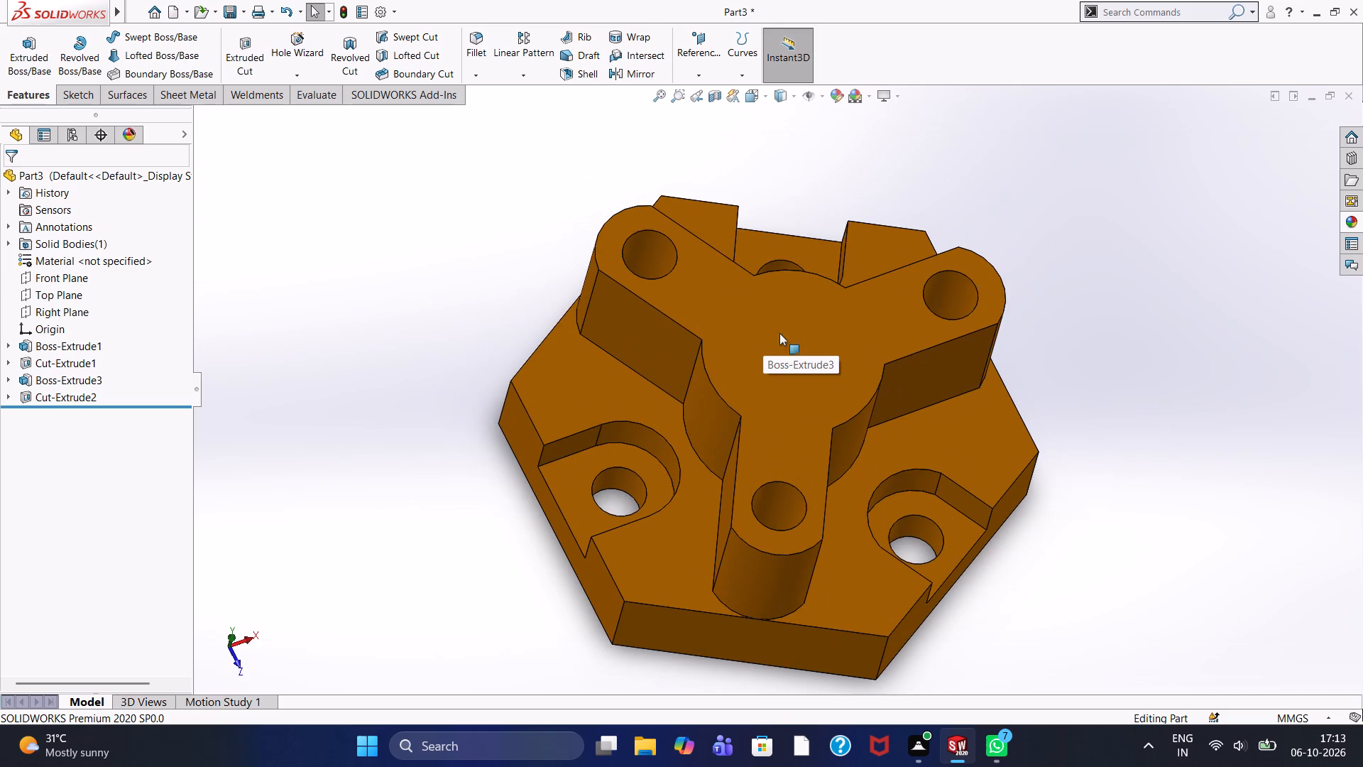
scroll(1045, 397, "up", 2)
scroll(987, 446, "down", 2)
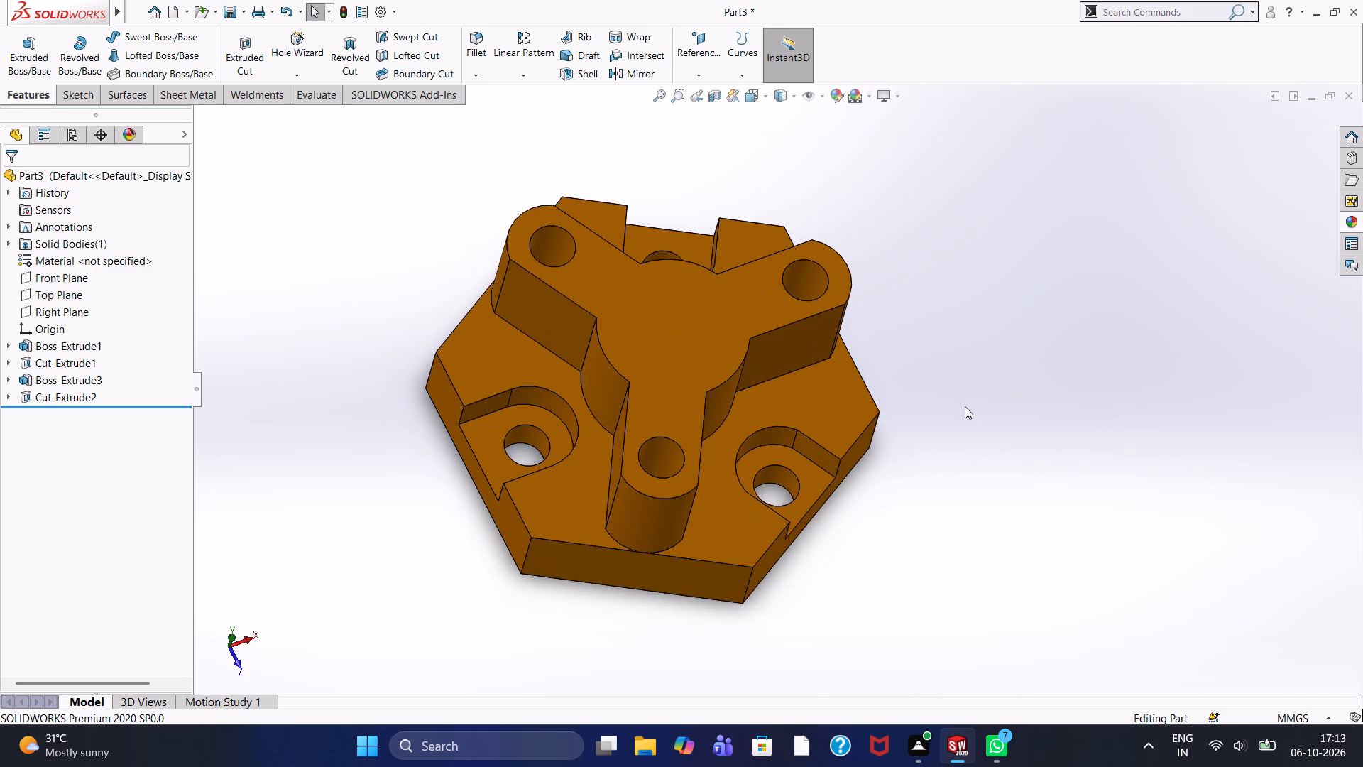
scroll(954, 397, "down", 2)
scroll(946, 393, "up", 1)
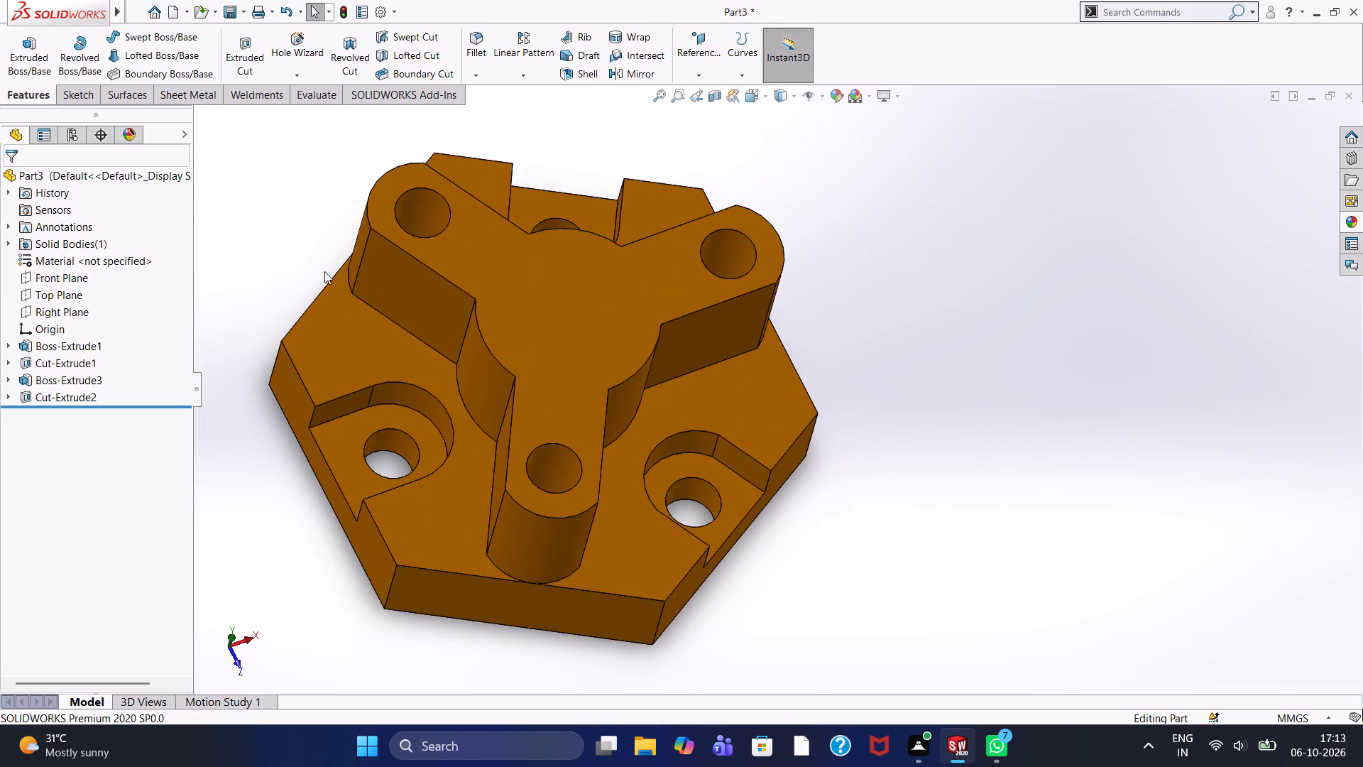
On the Top Plane, sketch a six-sided inscribed-circle polygon about 91 mm across flats, centred about 150 mm along X from the origin.
left_click(68, 294)
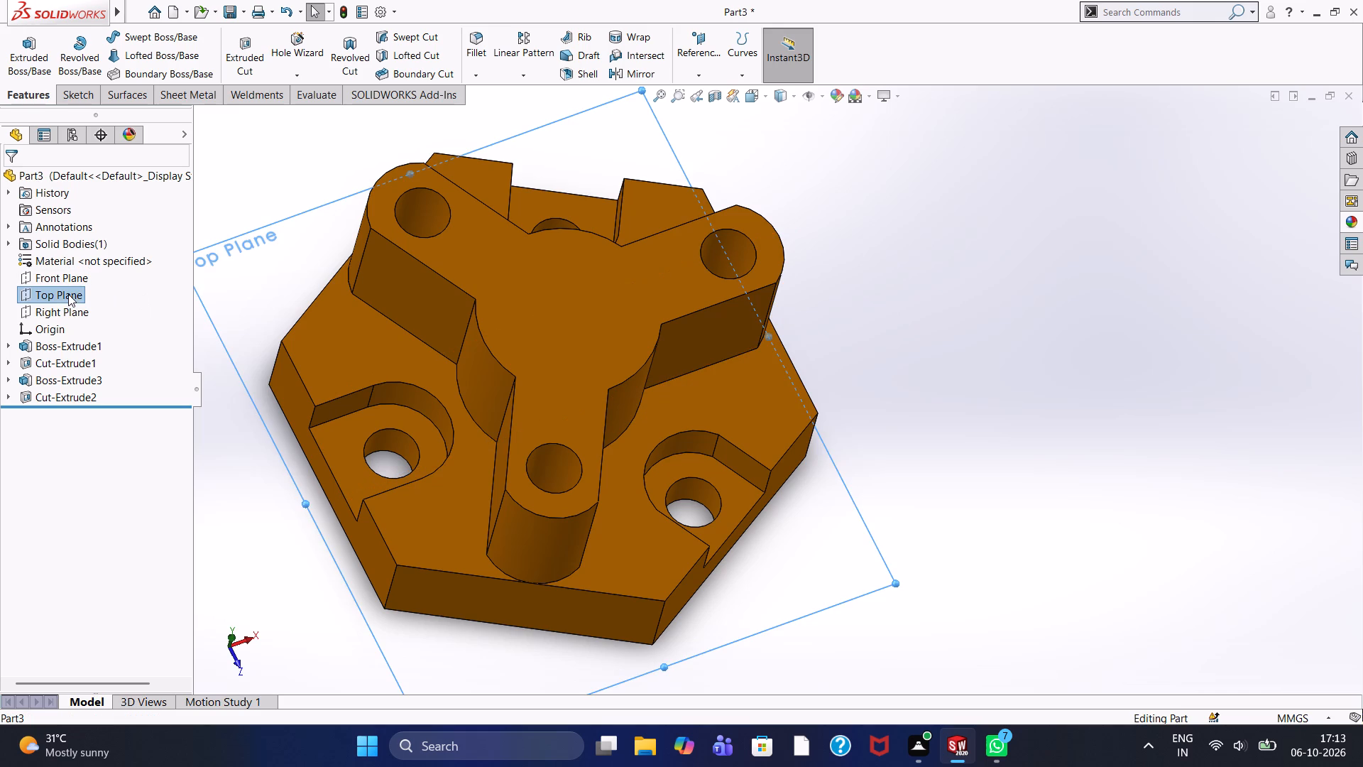
left_click(81, 276)
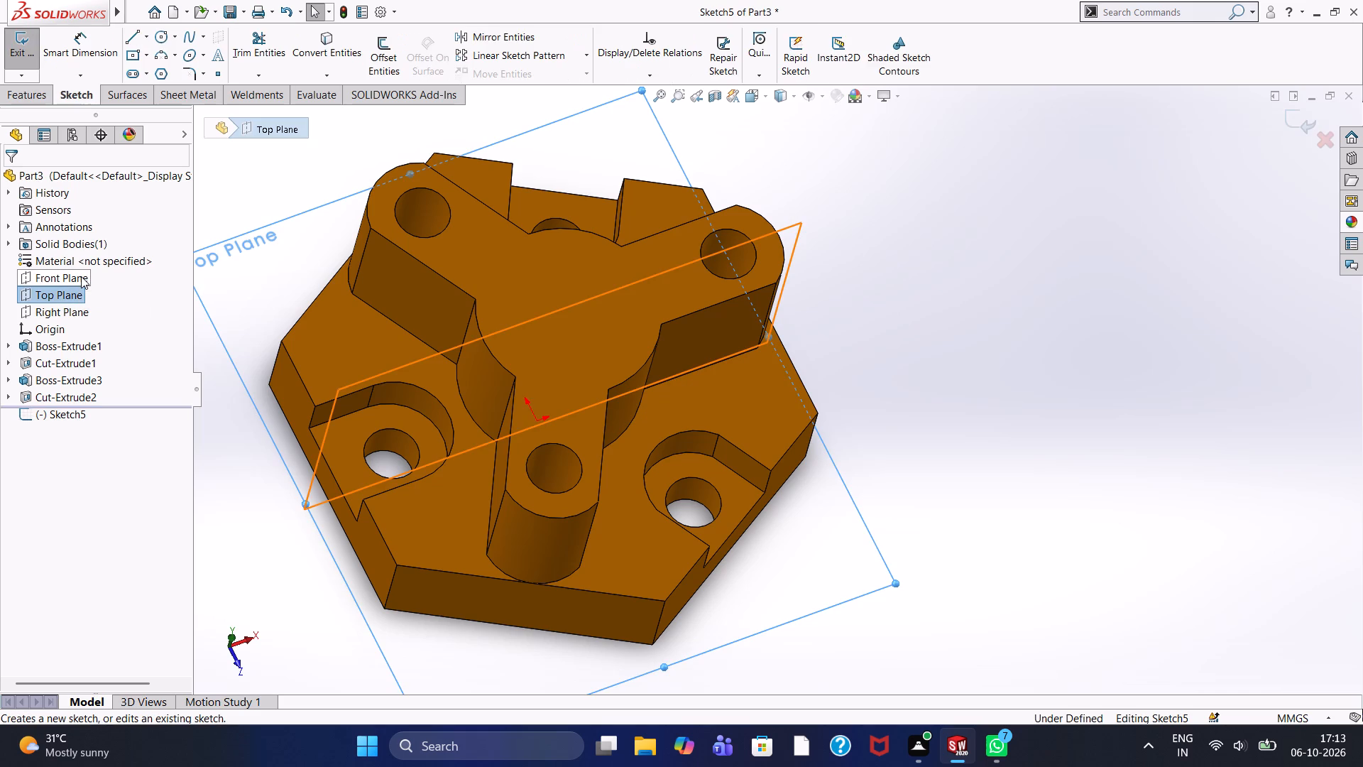
key("ctrl+8")
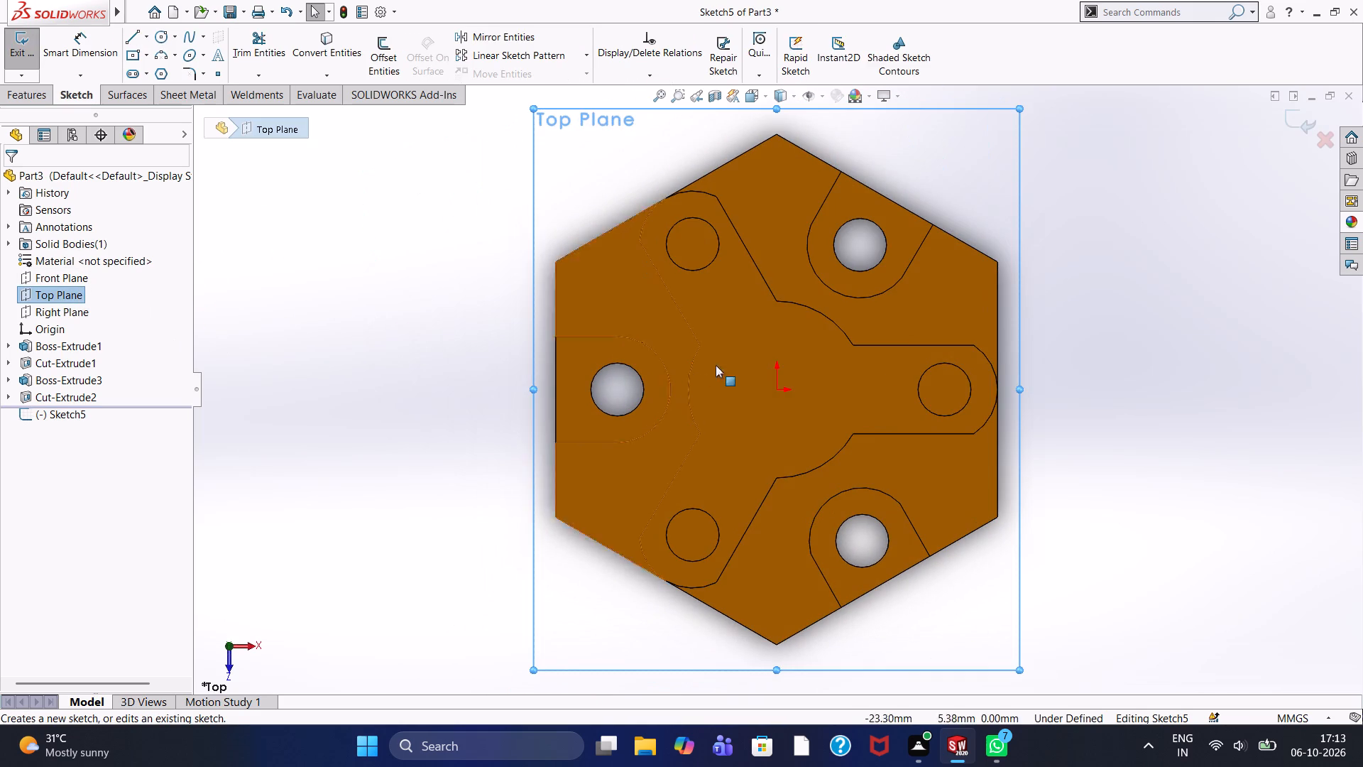
left_click(1066, 366)
scroll(1081, 371, "up", 4)
scroll(1071, 376, "down", 4)
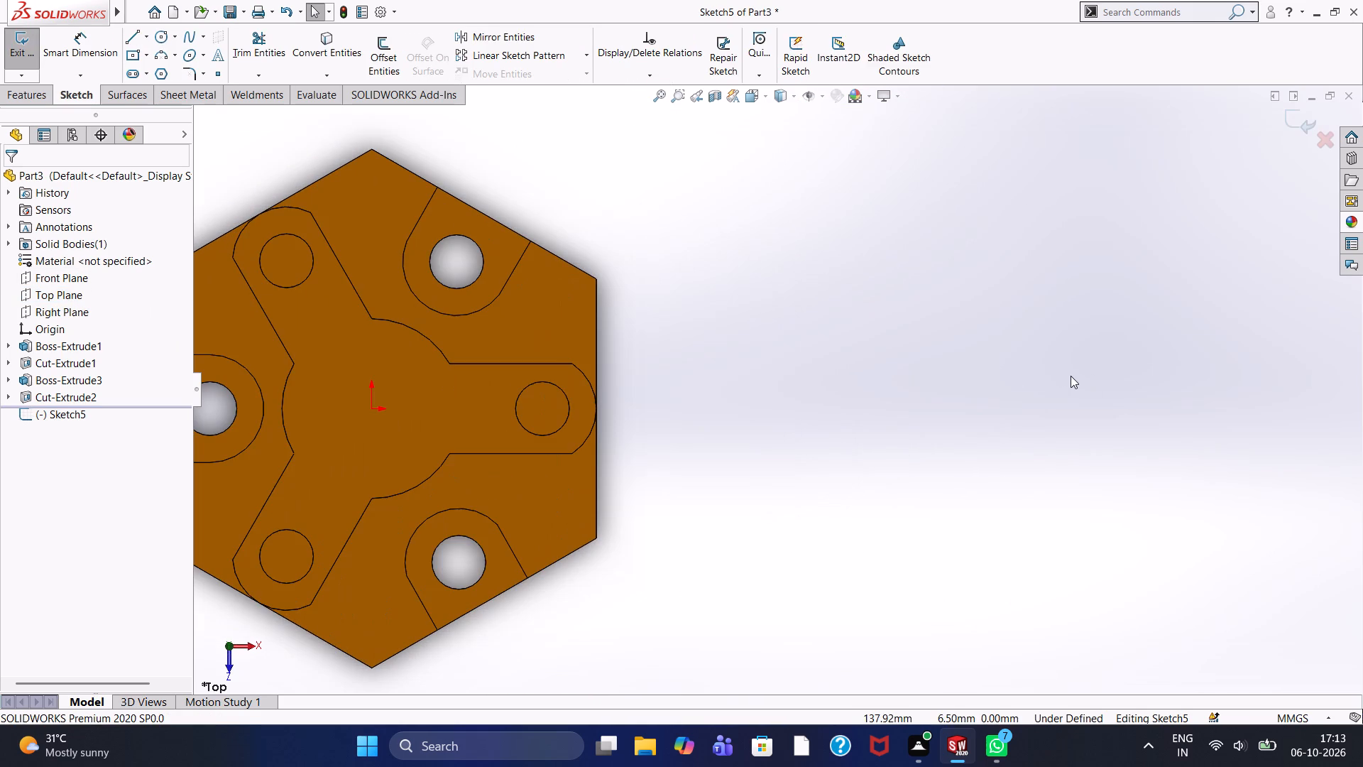
scroll(763, 369, "up", 1)
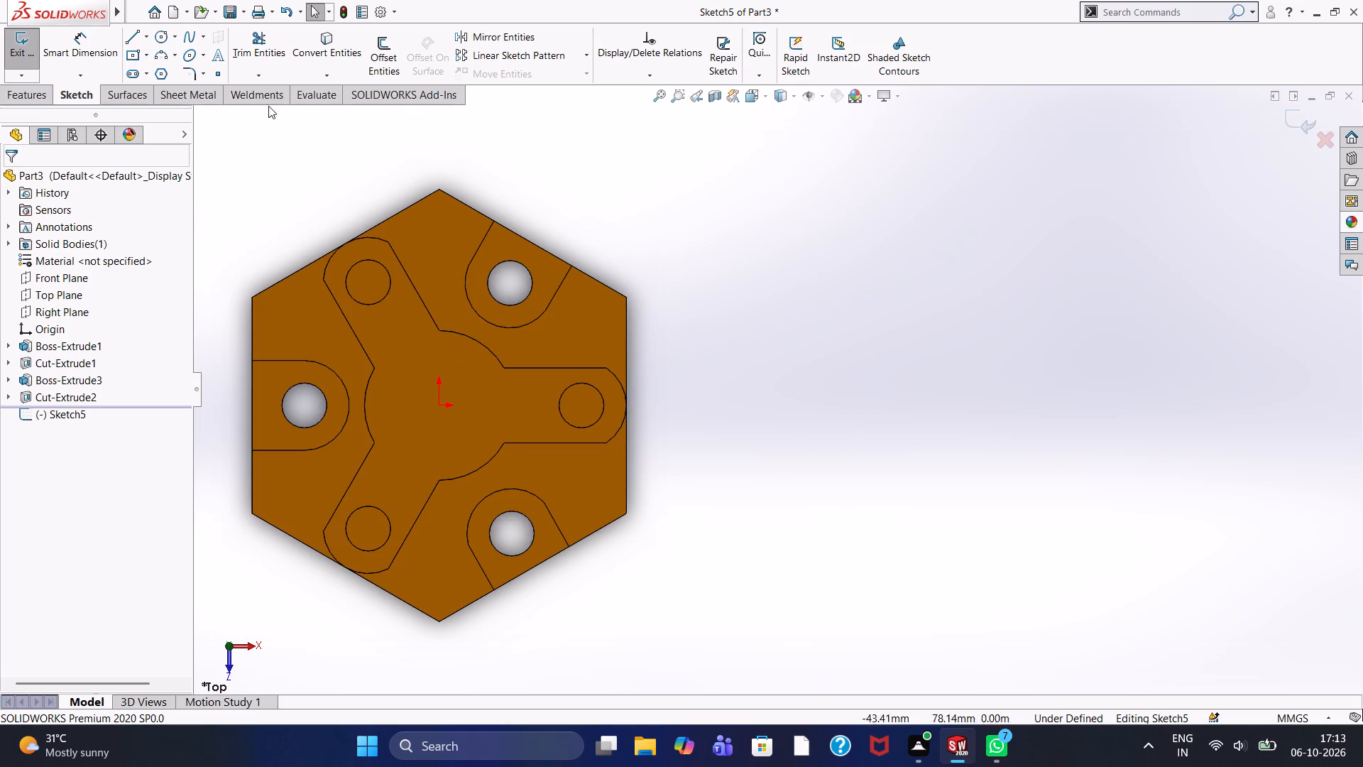
left_click(157, 76)
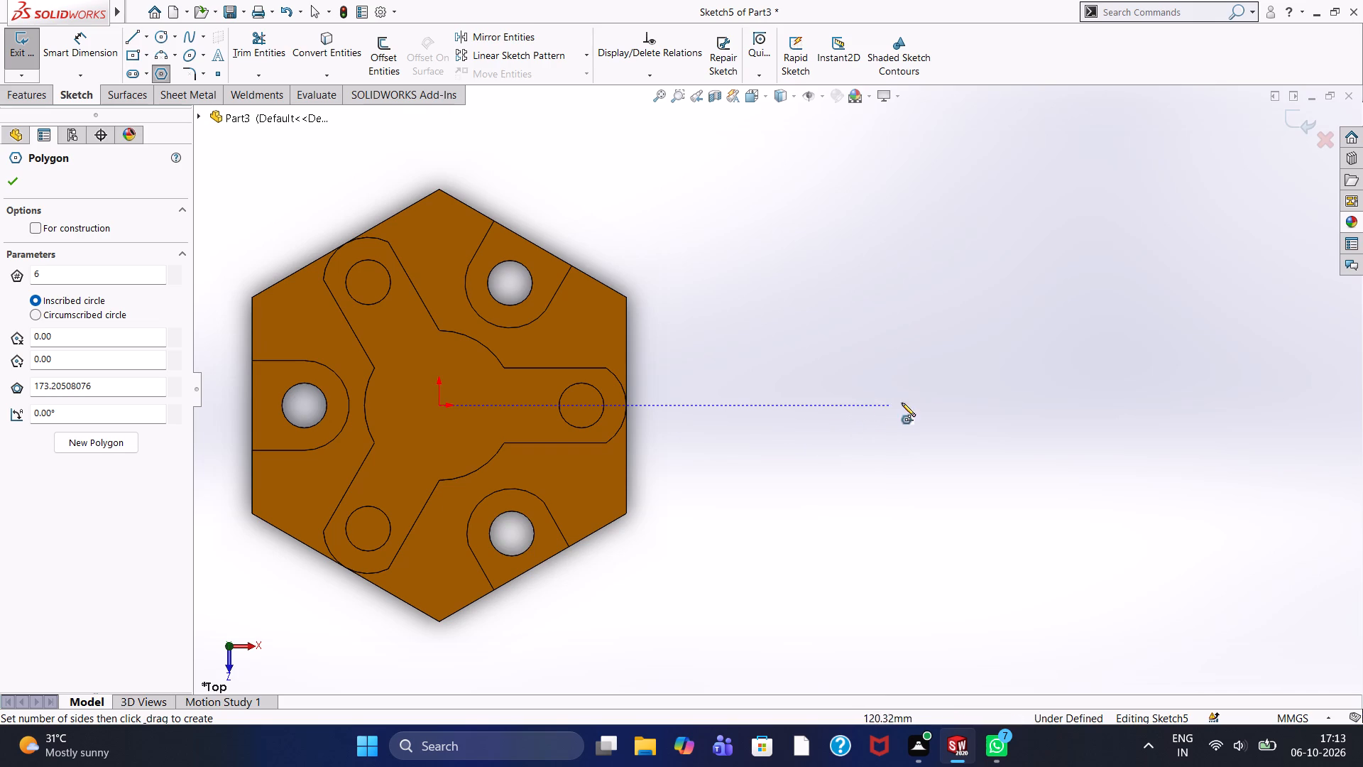
left_click(1002, 405)
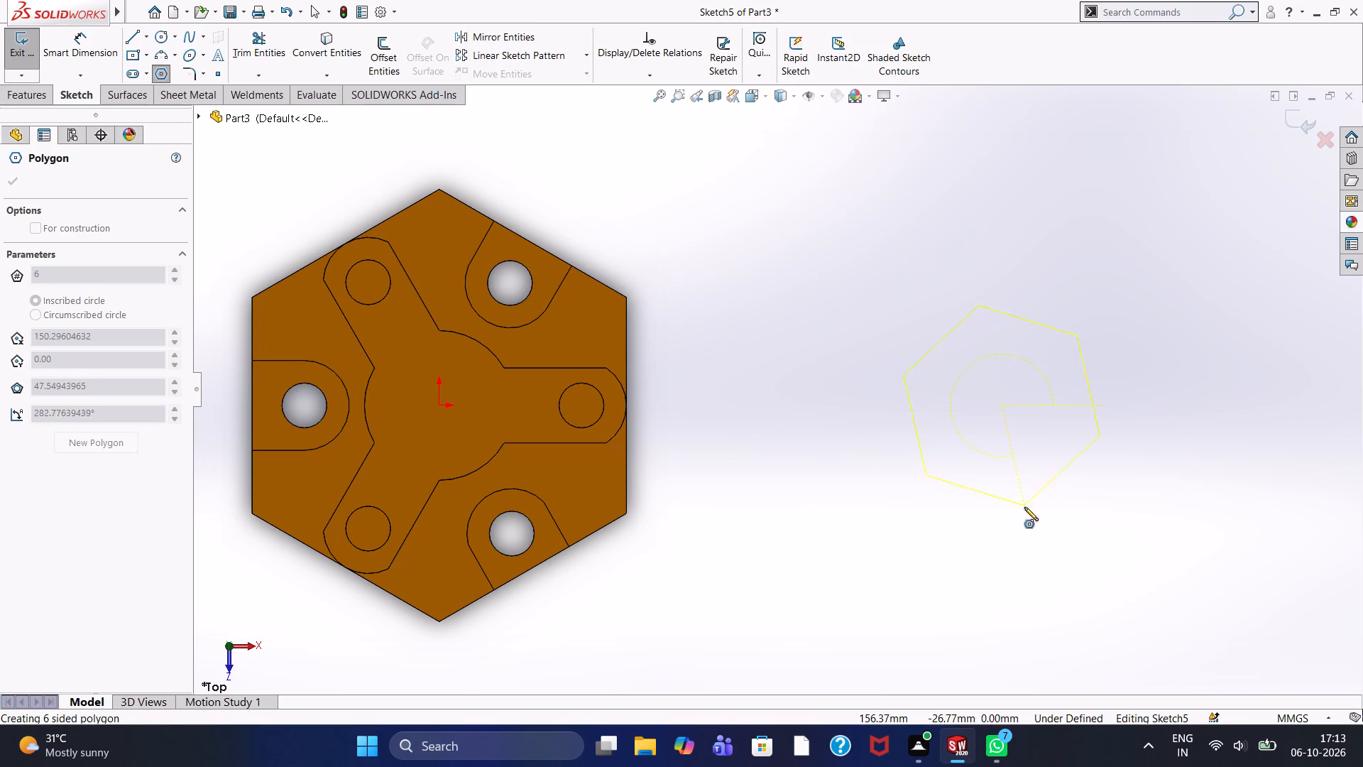
left_click(1009, 602)
right_click(732, 279)
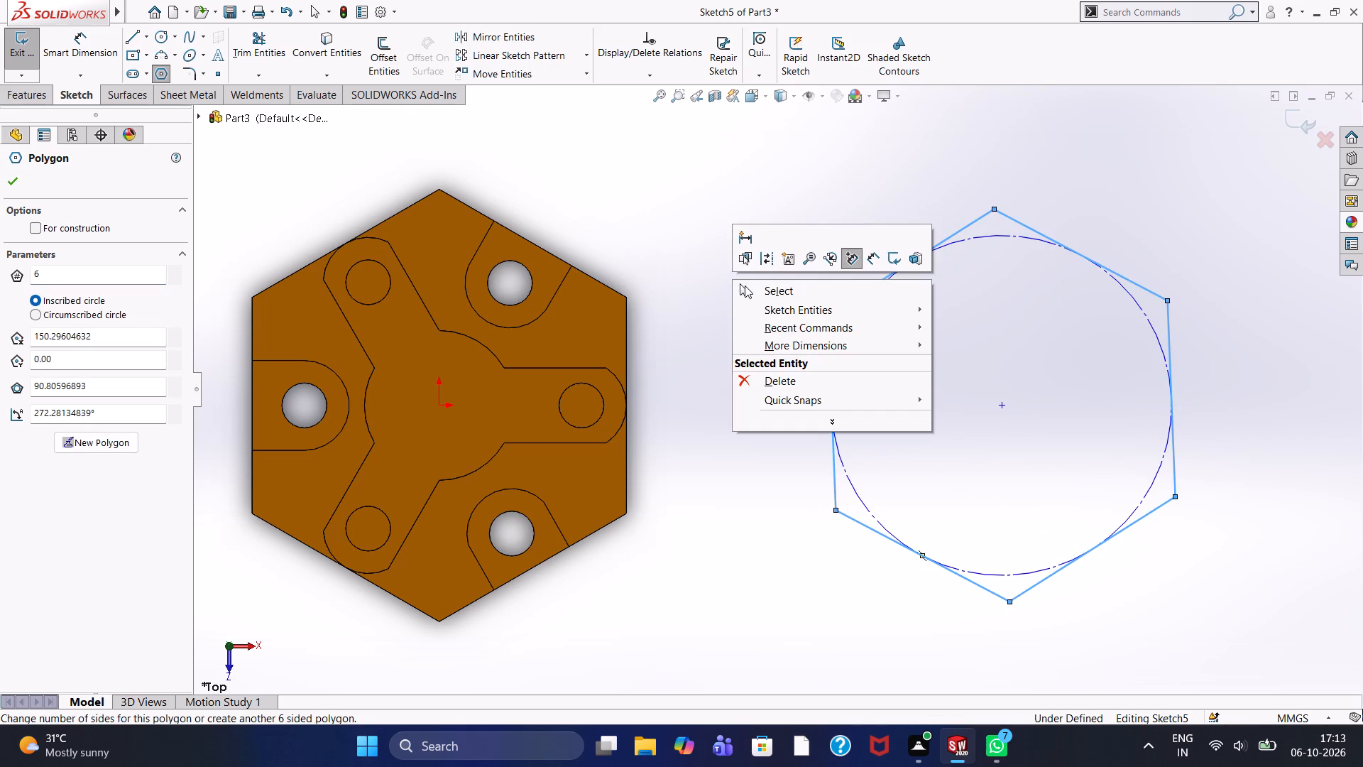
left_click(750, 292)
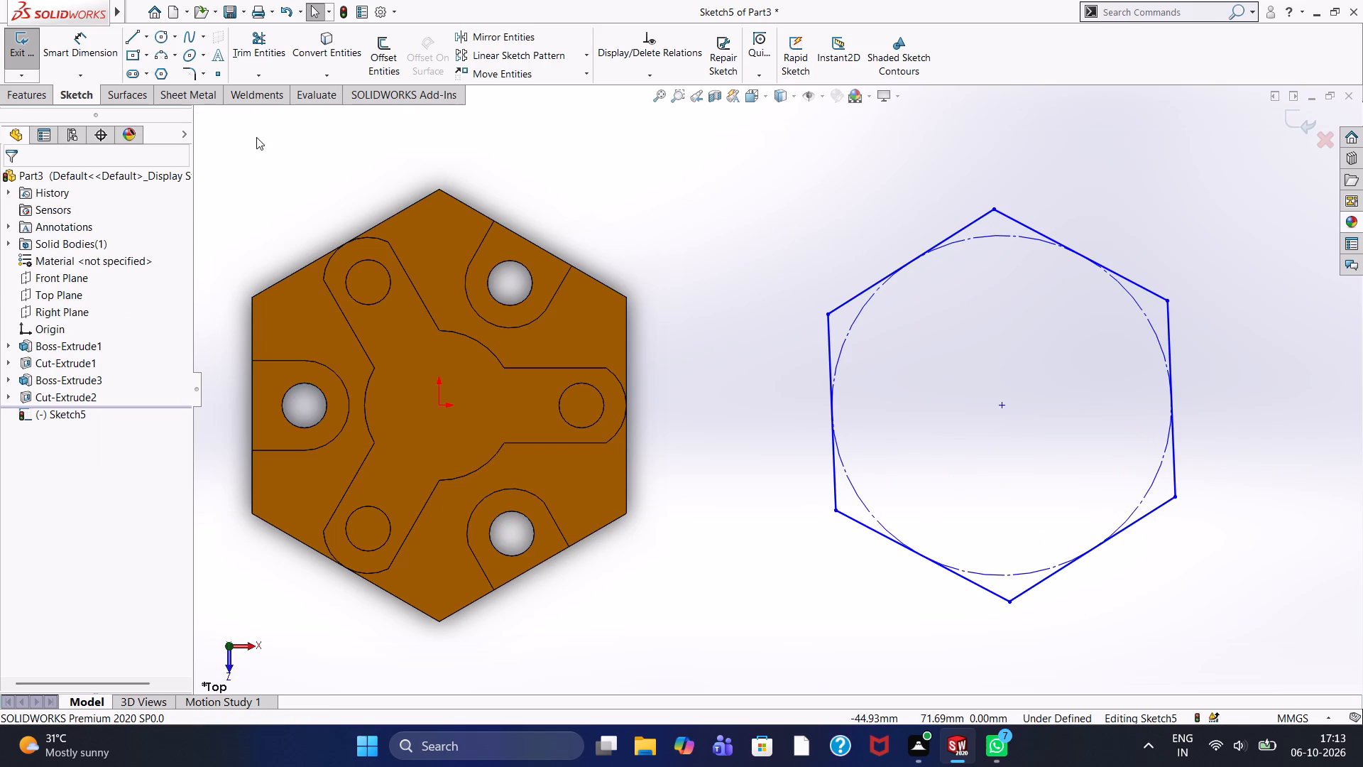
Dimension the horizontal distance between the new hexagon's two lower side vertices as 100 mm.
left_click(96, 61)
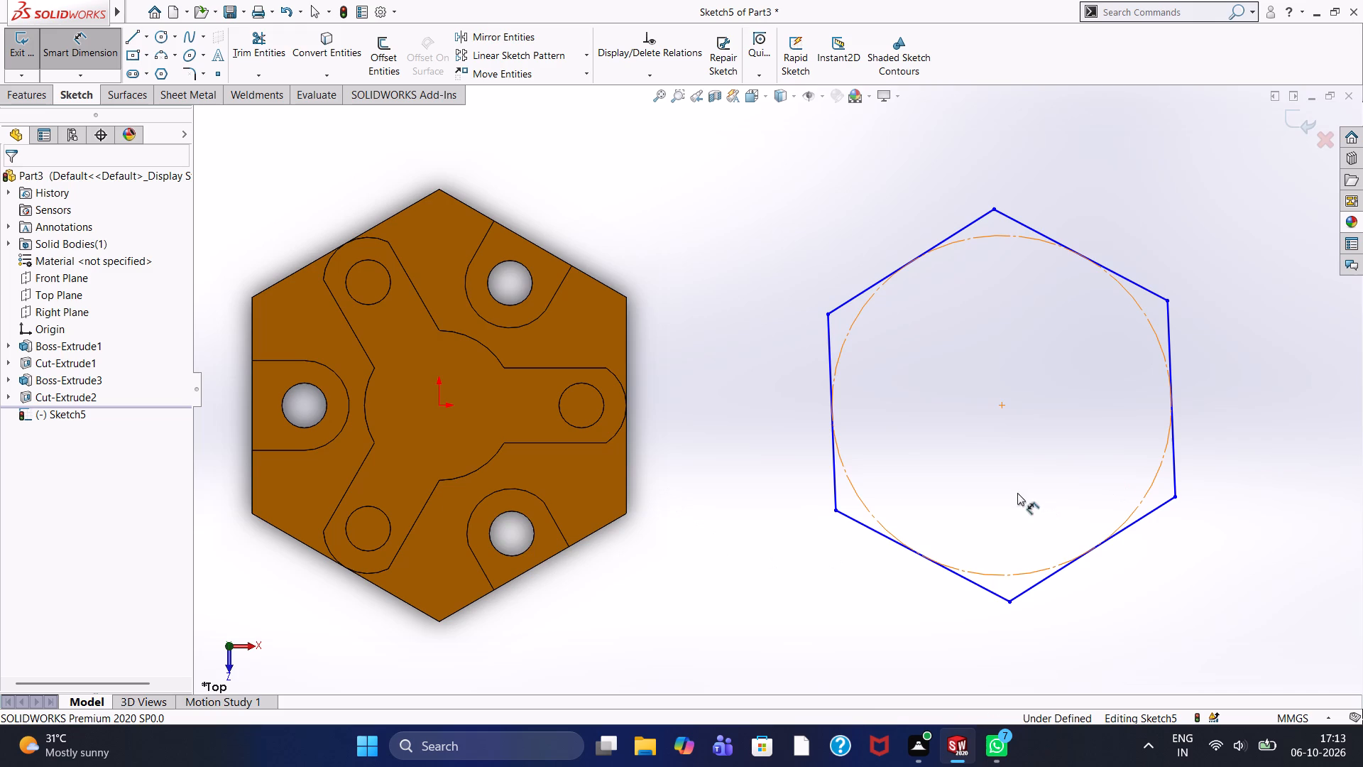
left_click(836, 510)
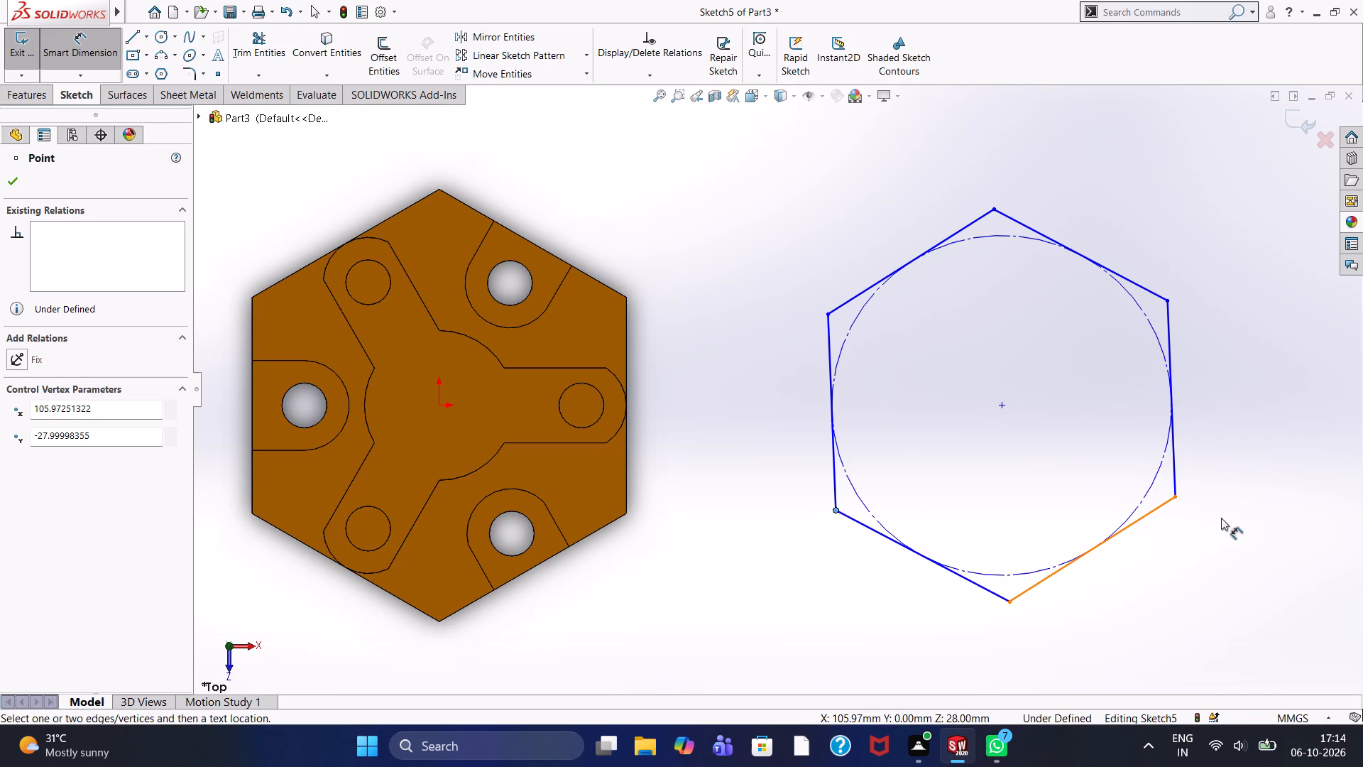
left_click(1177, 496)
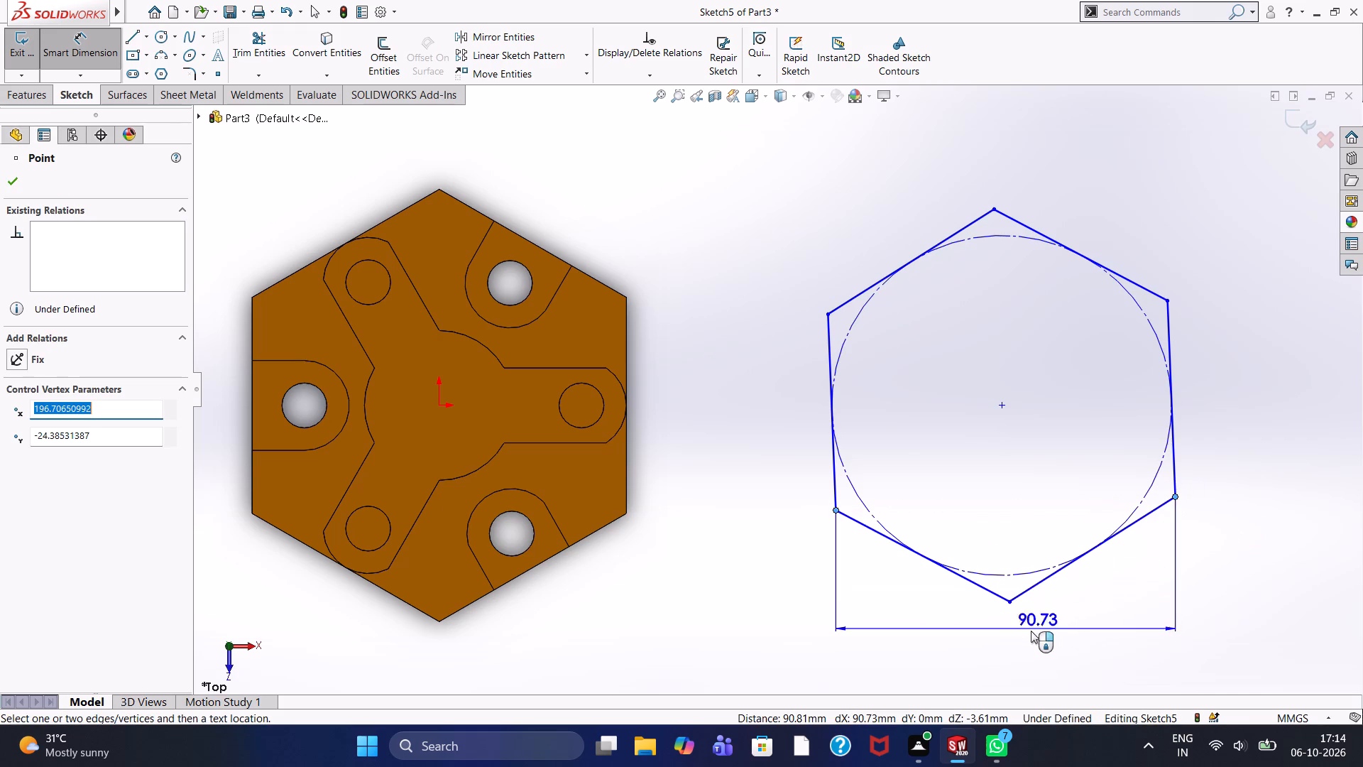
left_click(1002, 641)
type("10")
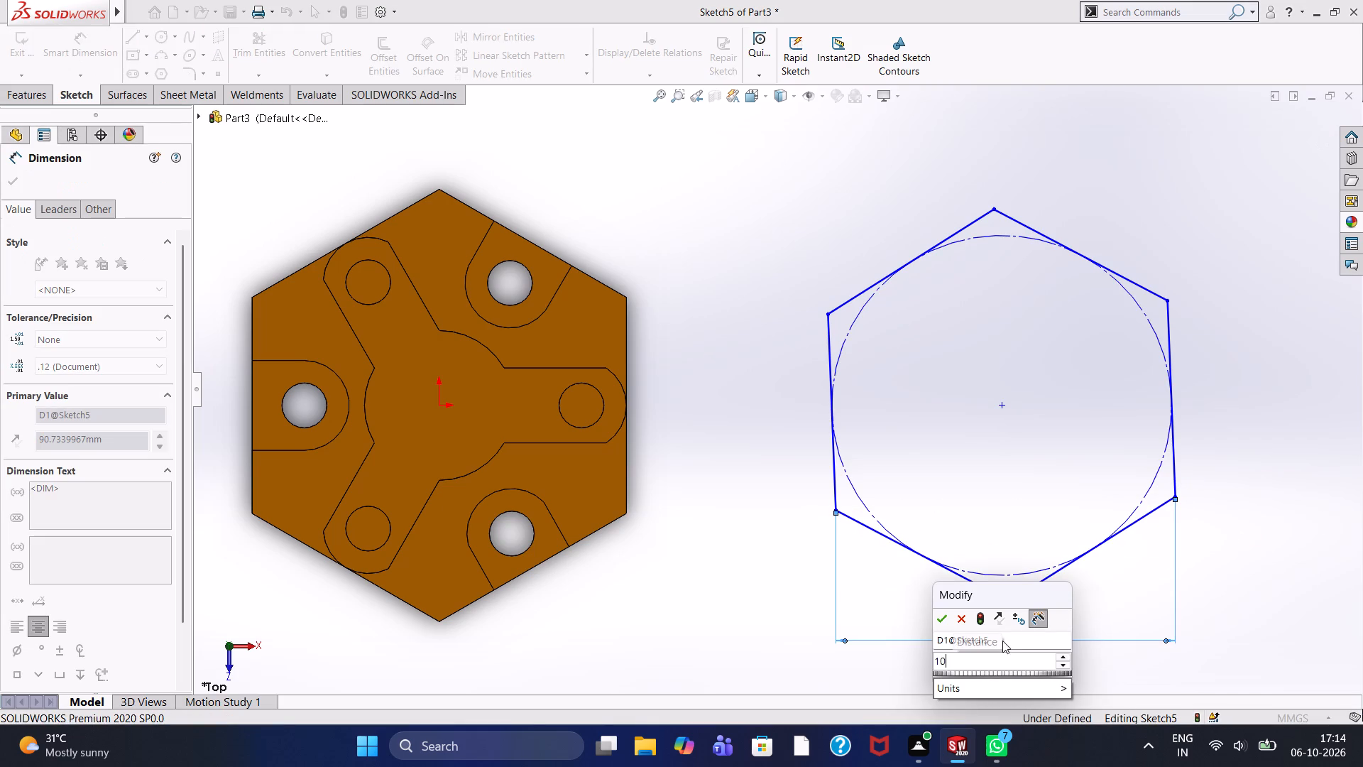
key("0")
key("Return")
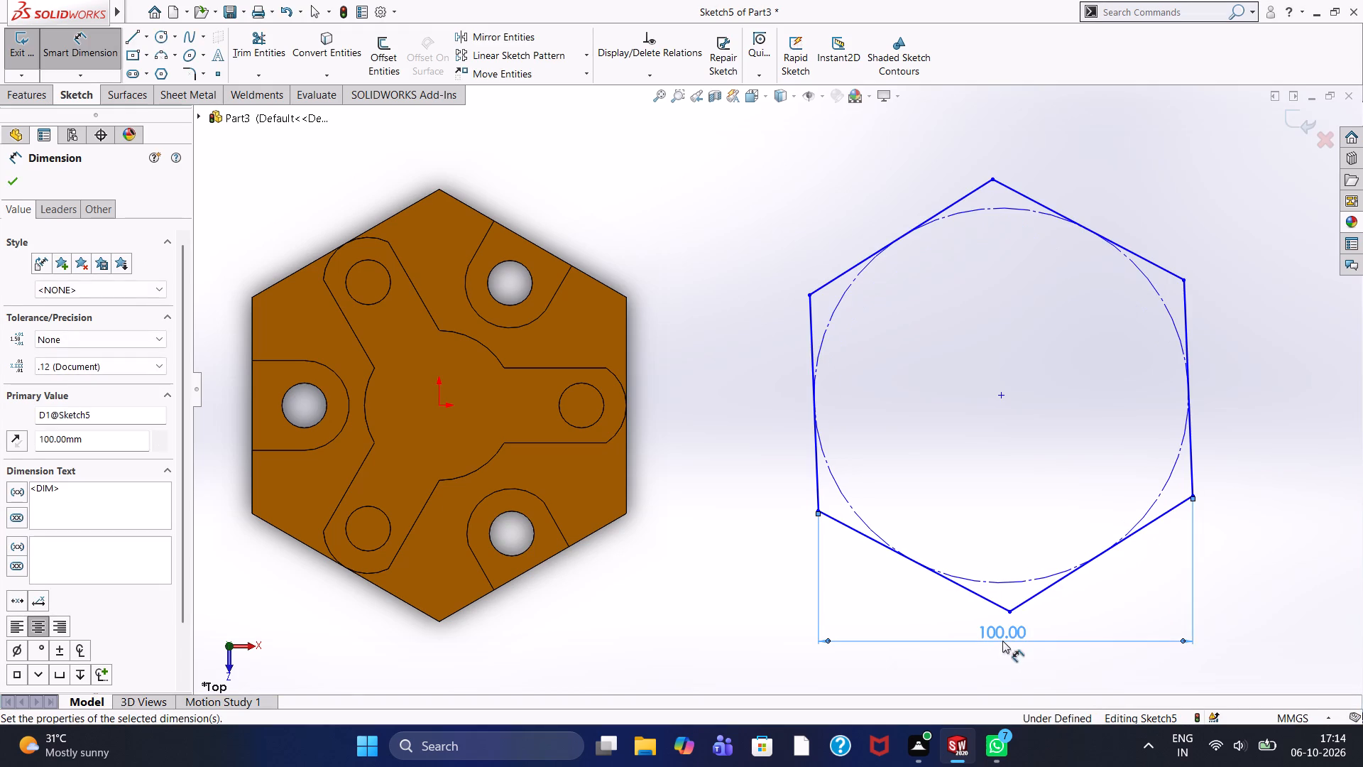
left_click(11, 185)
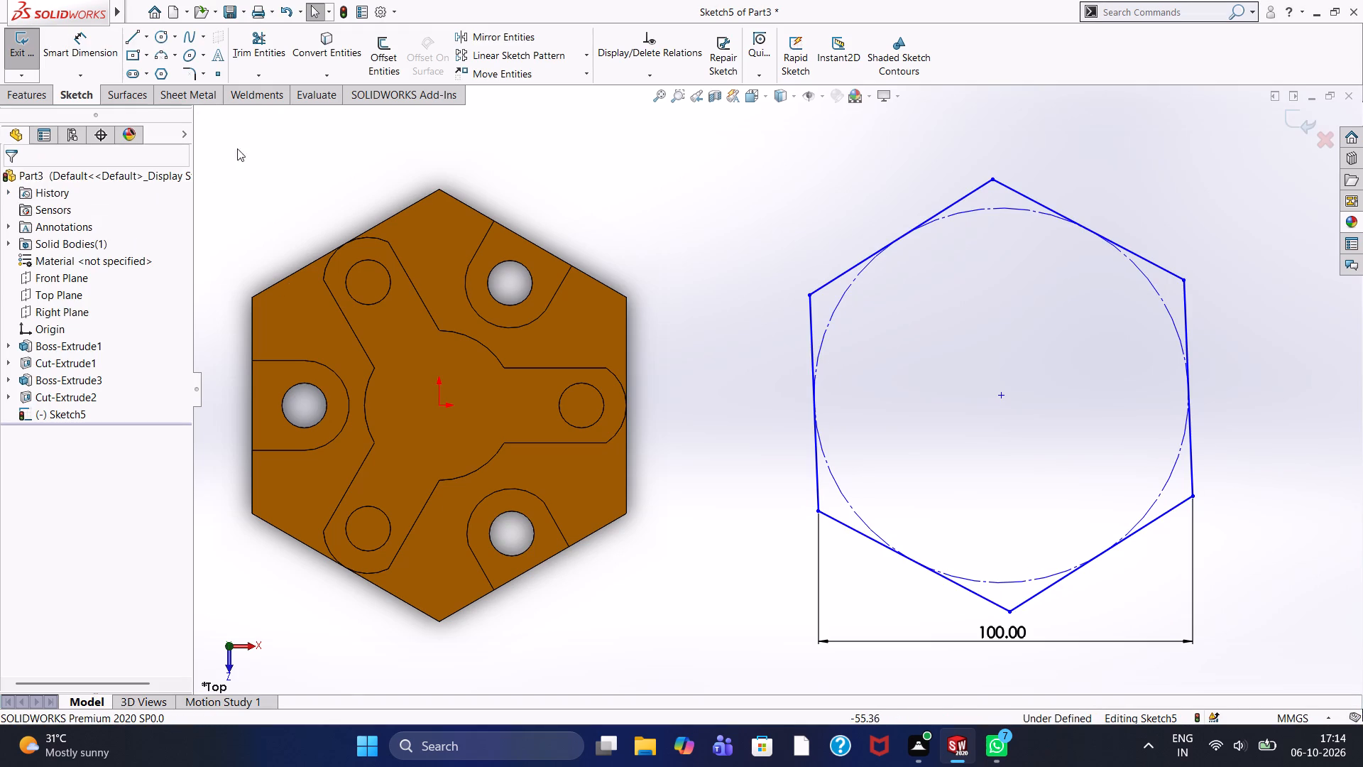
left_click(701, 219)
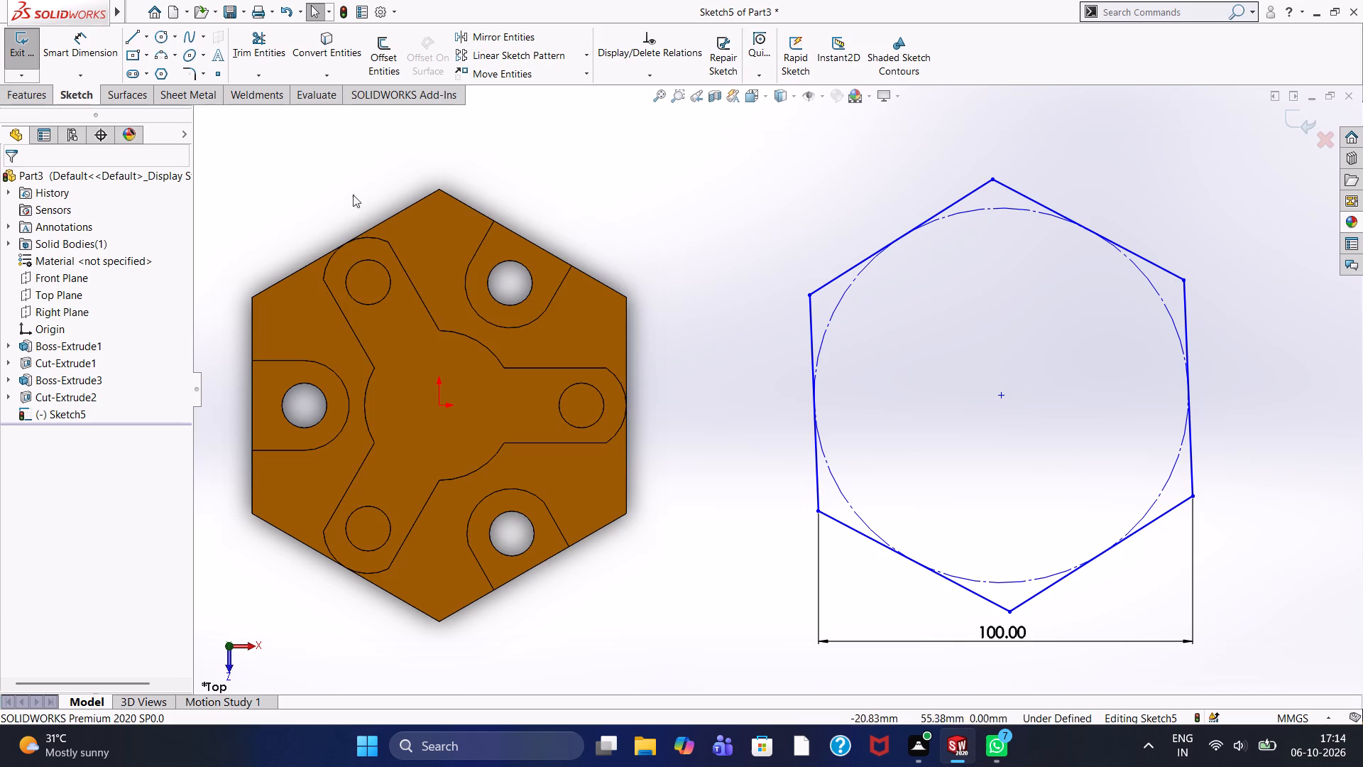
Extrude the new hexagon as a 10 mm blind boss with Merge result on, forming a separate plate beside the base.
left_click(28, 97)
left_click(30, 69)
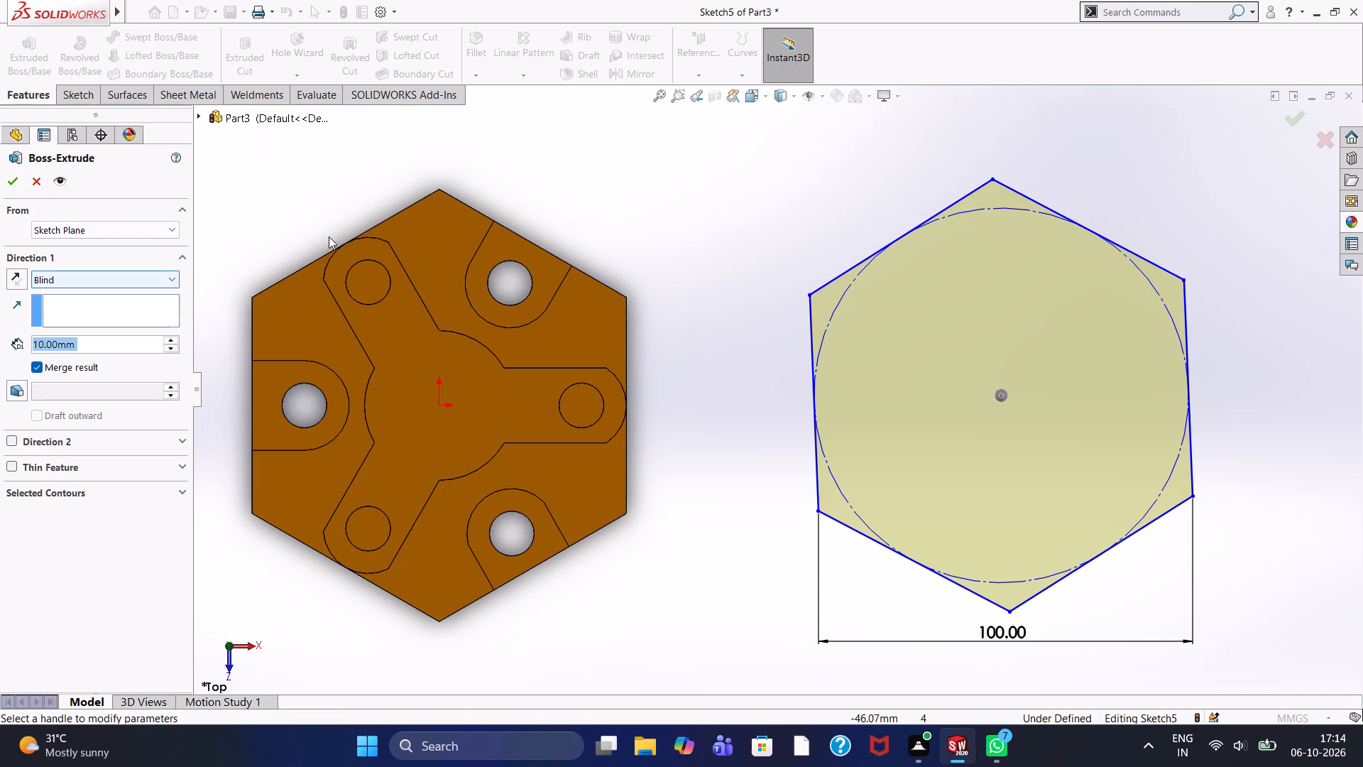
left_click(10, 187)
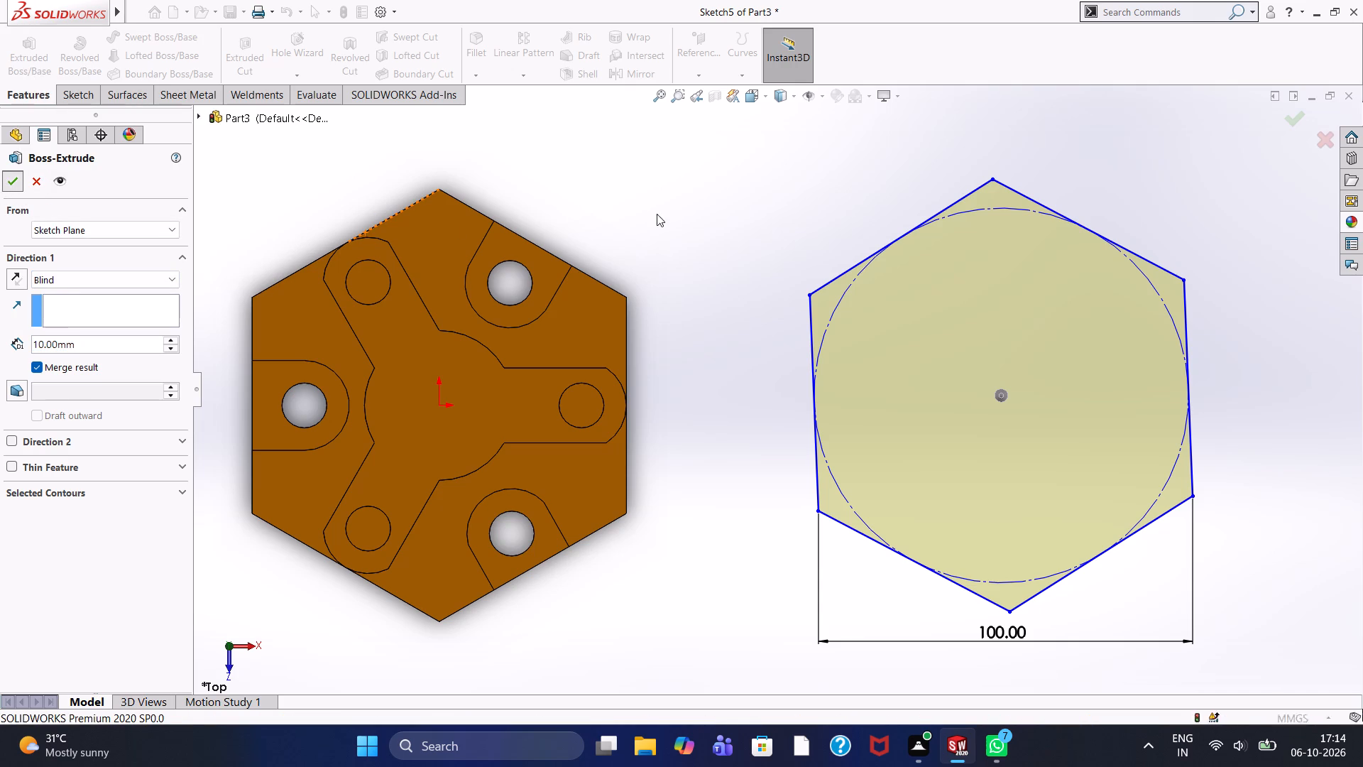
left_click(715, 229)
middle_click_drag(718, 228, 746, 136)
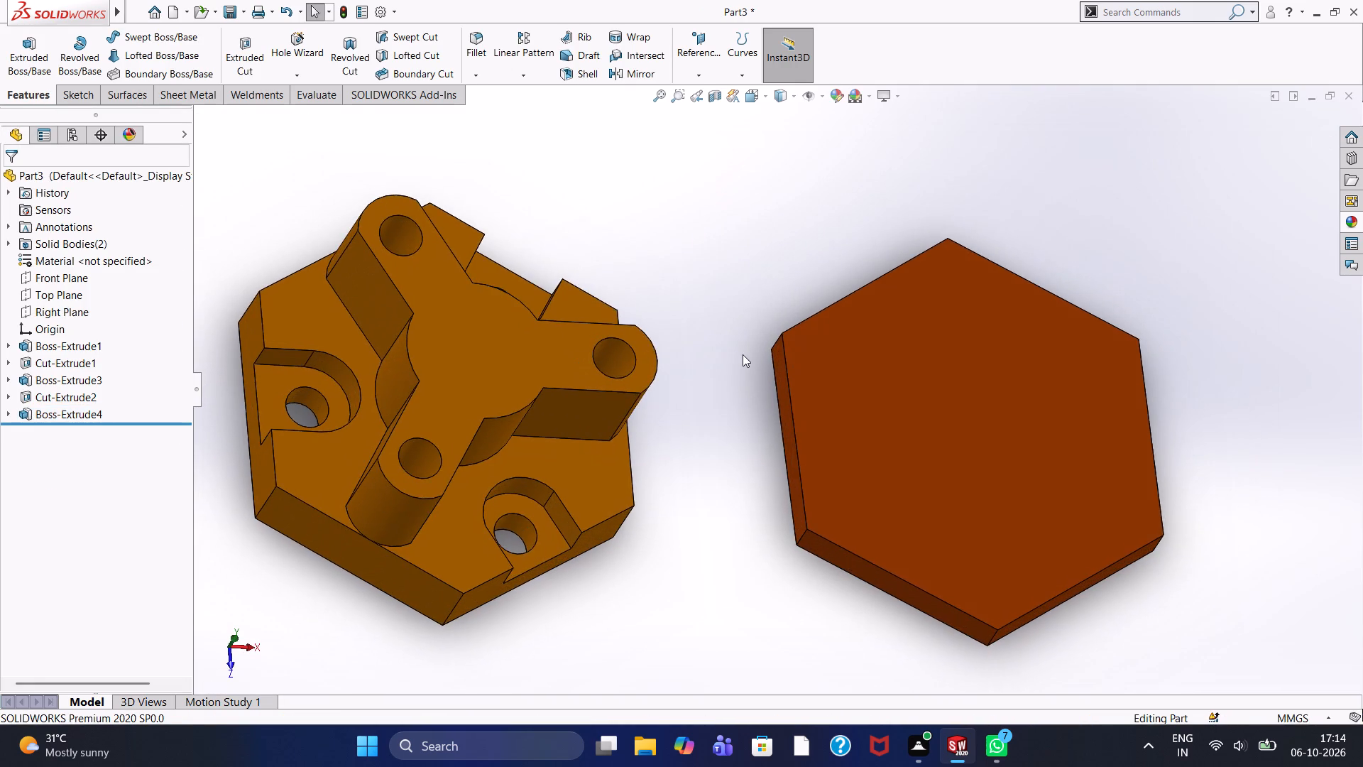
middle_click_drag(743, 354, 718, 235)
middle_click_drag(744, 355, 720, 303)
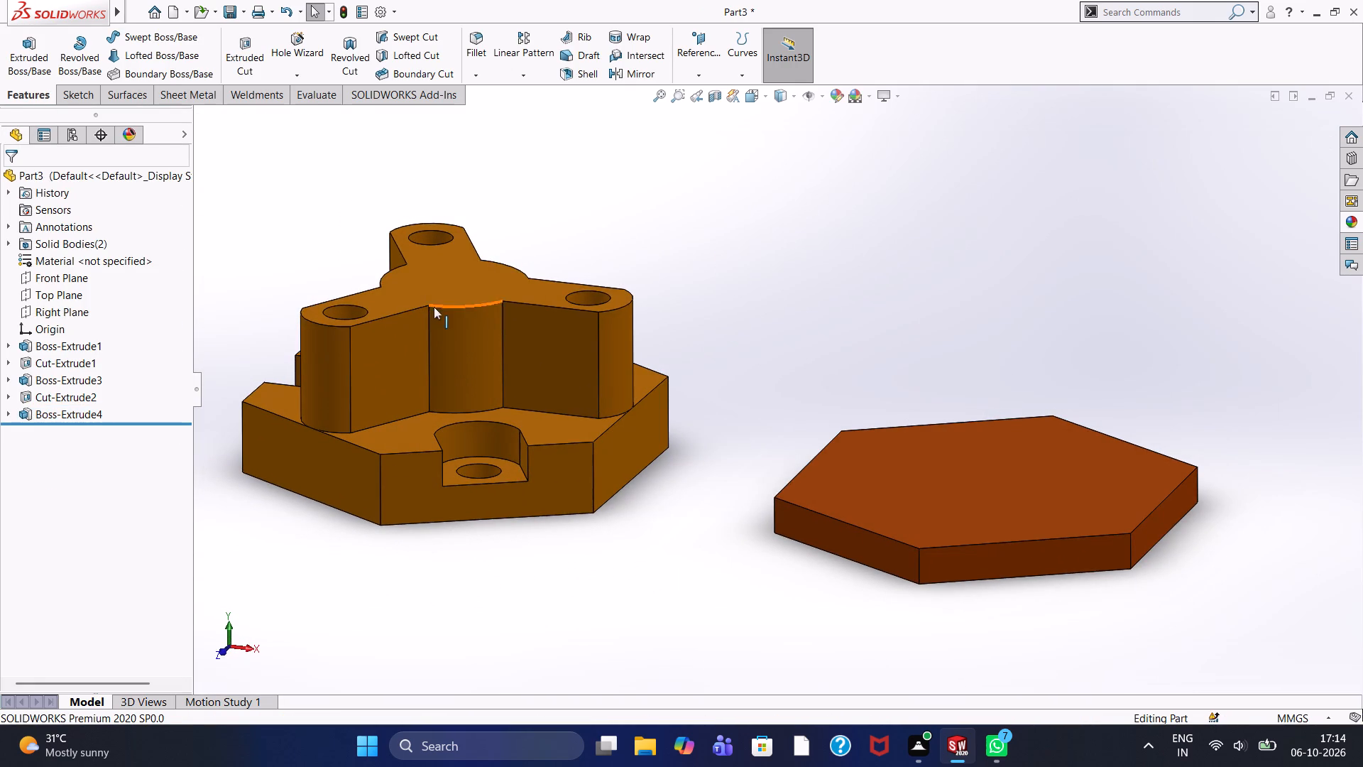
Undo the plate's 10 mm extrusion and re-extrude its hexagon sketch as a 20 mm blind boss with Merge result on.
key("ctrl+z")
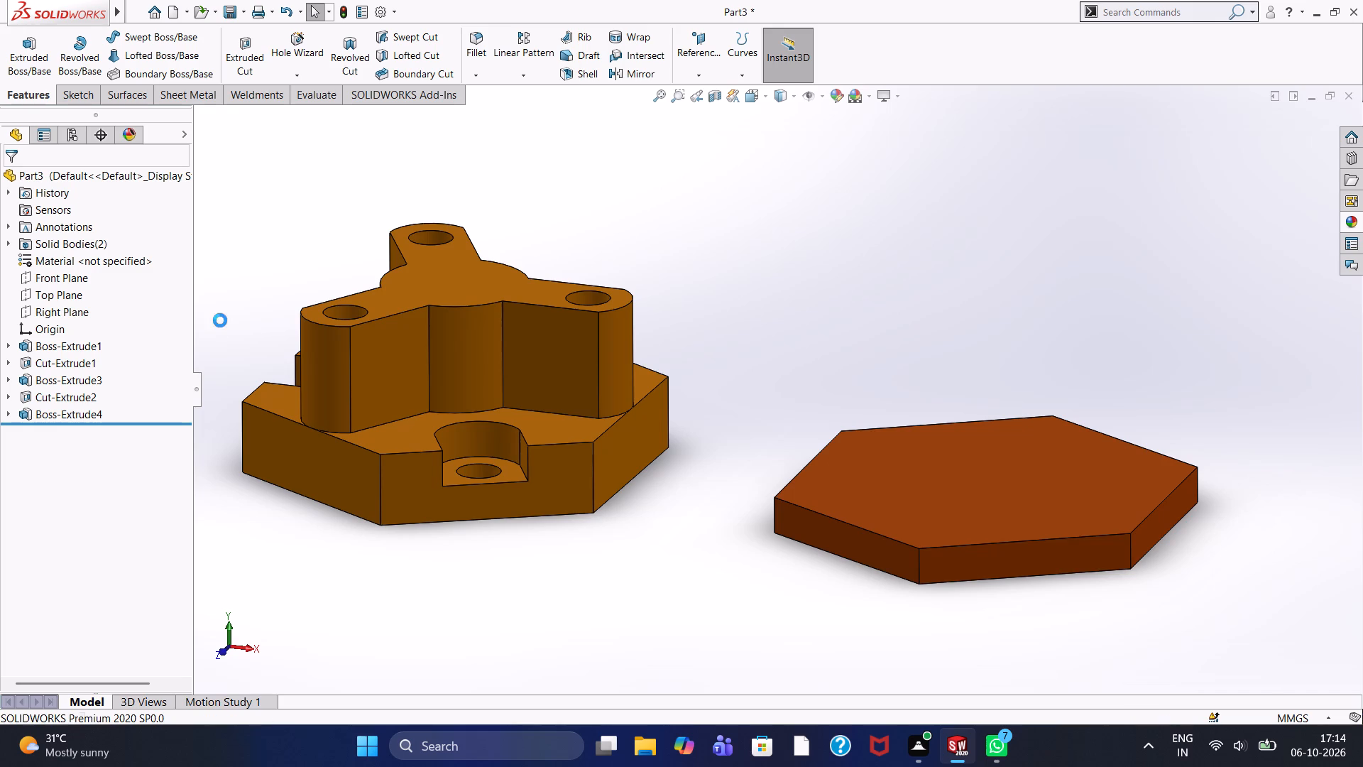
left_click(35, 98)
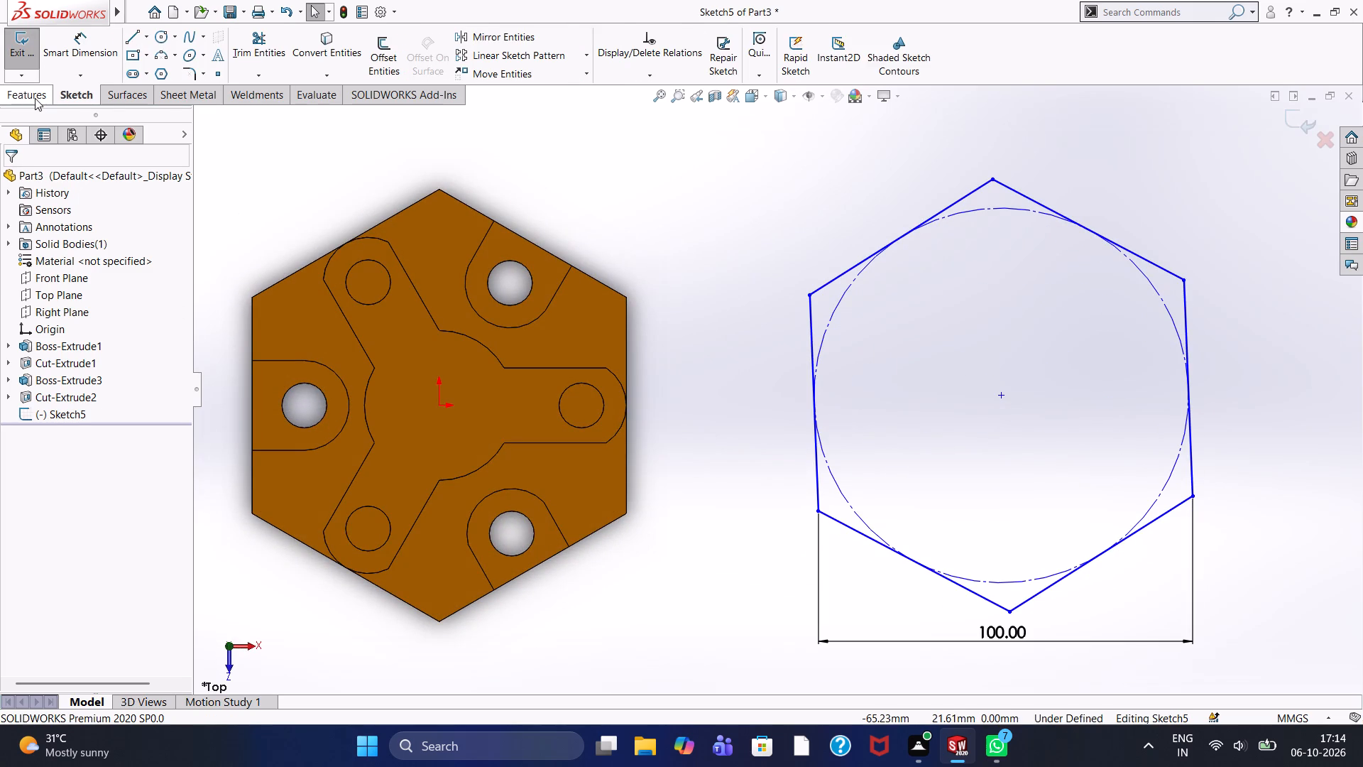
left_click(21, 61)
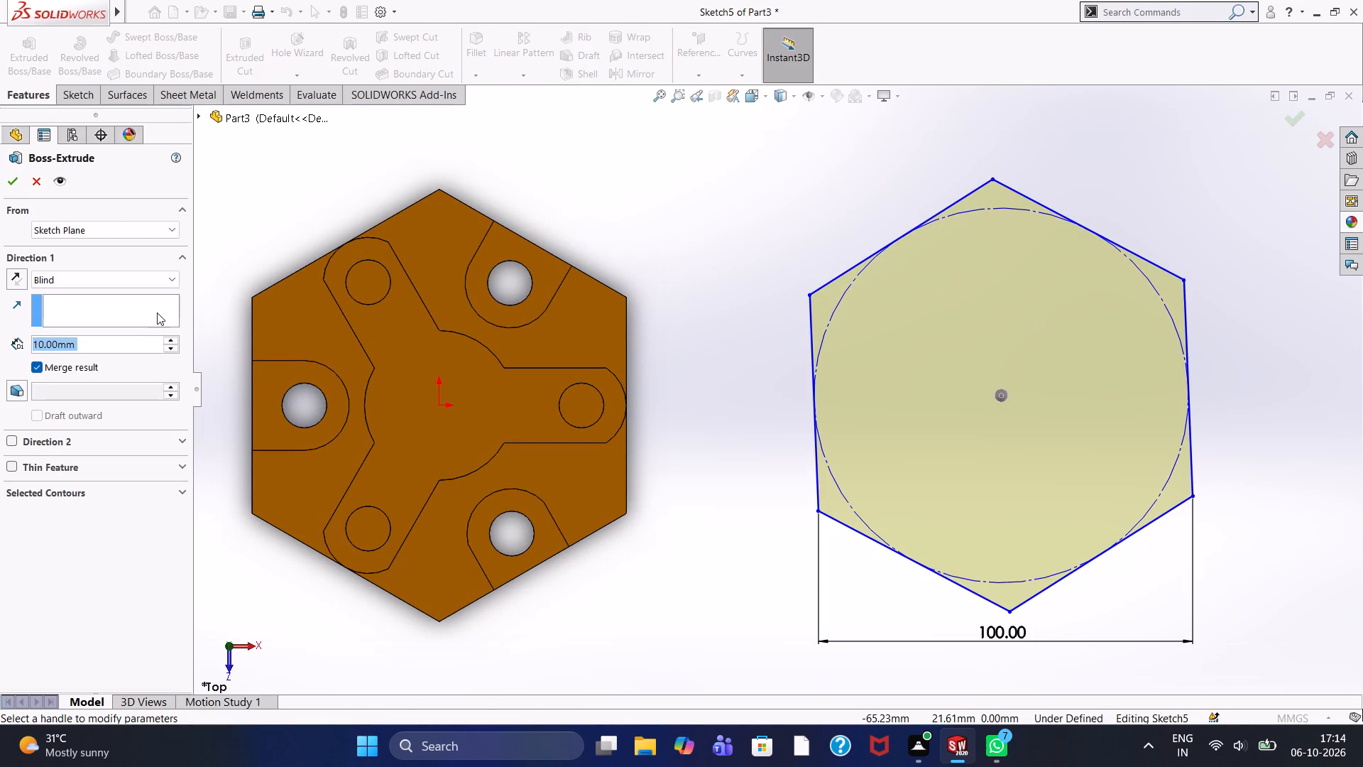
left_click(173, 338)
left_click(16, 177)
left_click(790, 249)
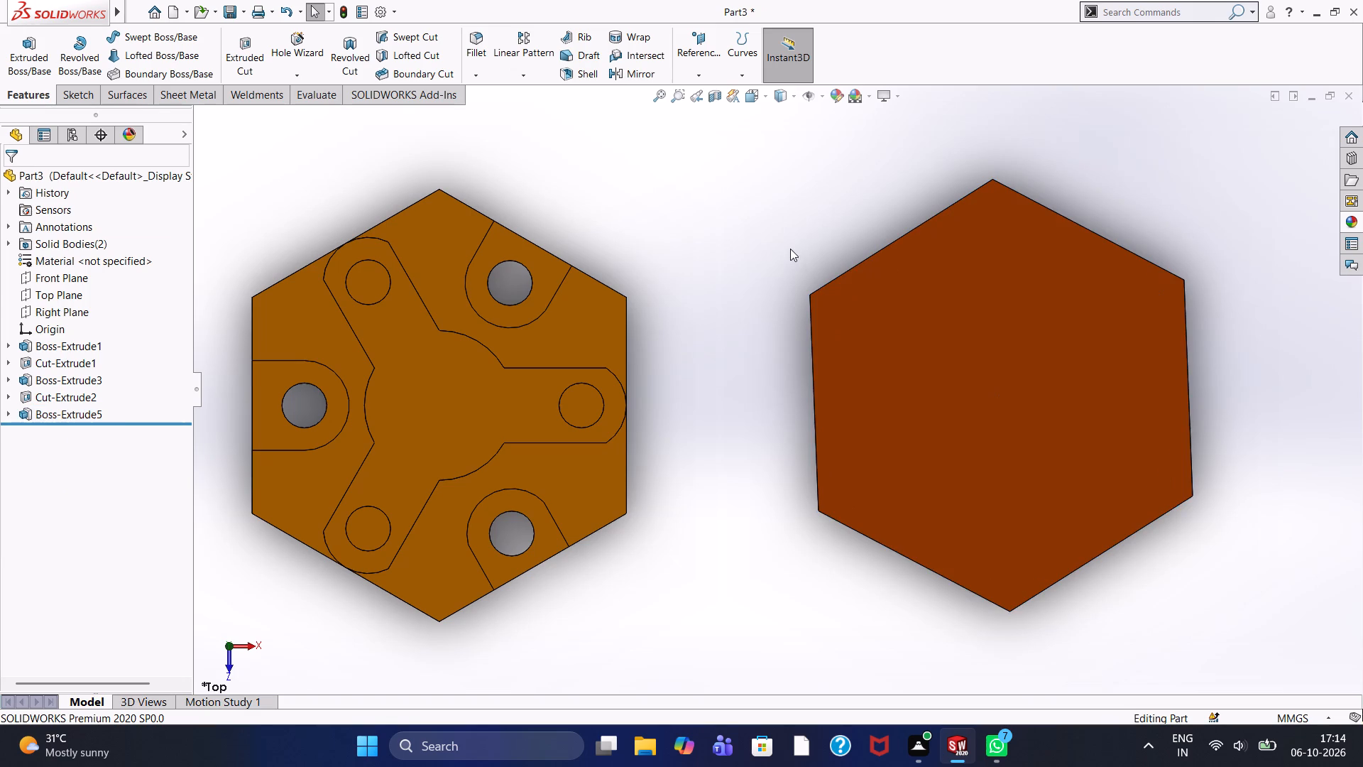
Start a sketch on the hexagonal plate's top face and draw a centerline between the two opposite vertices farthest apart along Z.
middle_click_drag(792, 256, 800, 211)
middle_click_drag(747, 449, 753, 369)
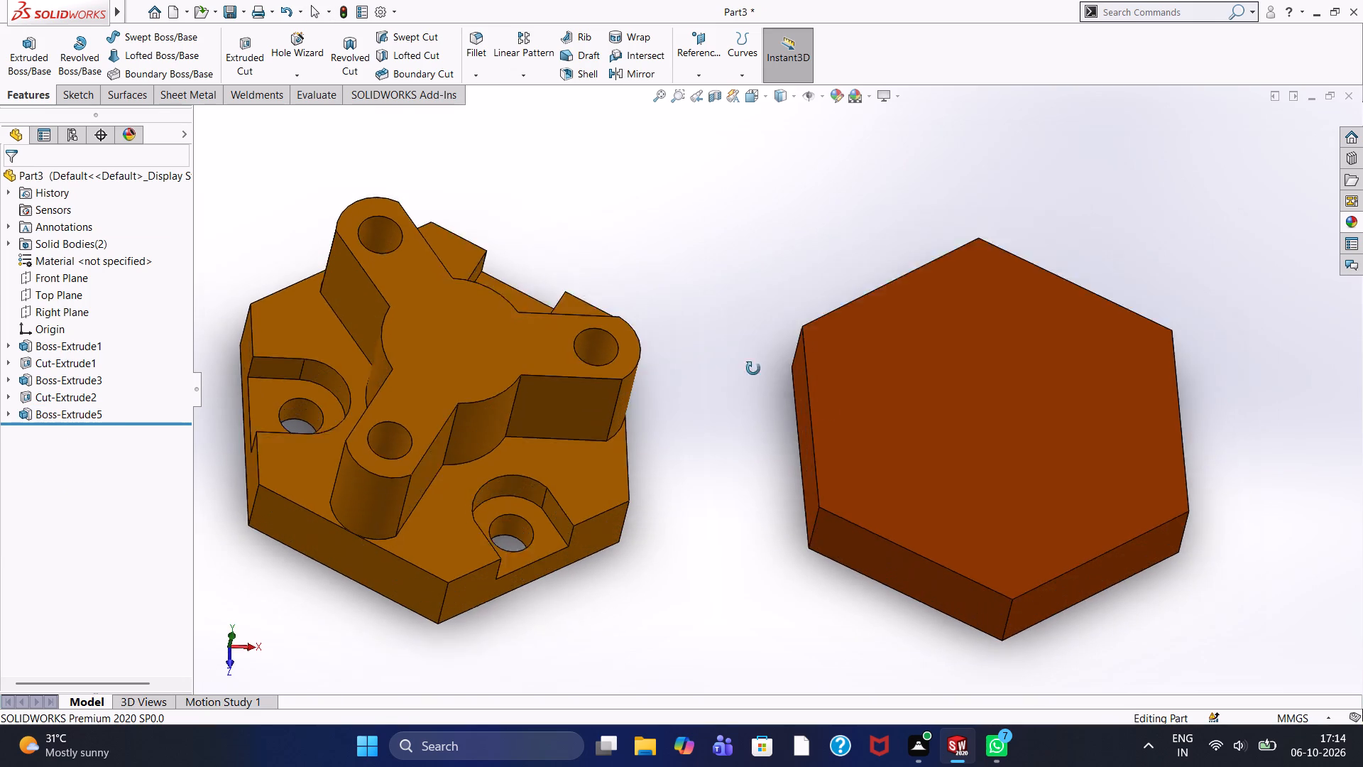
middle_click_drag(753, 369, 764, 268)
middle_click_drag(762, 357, 693, 335)
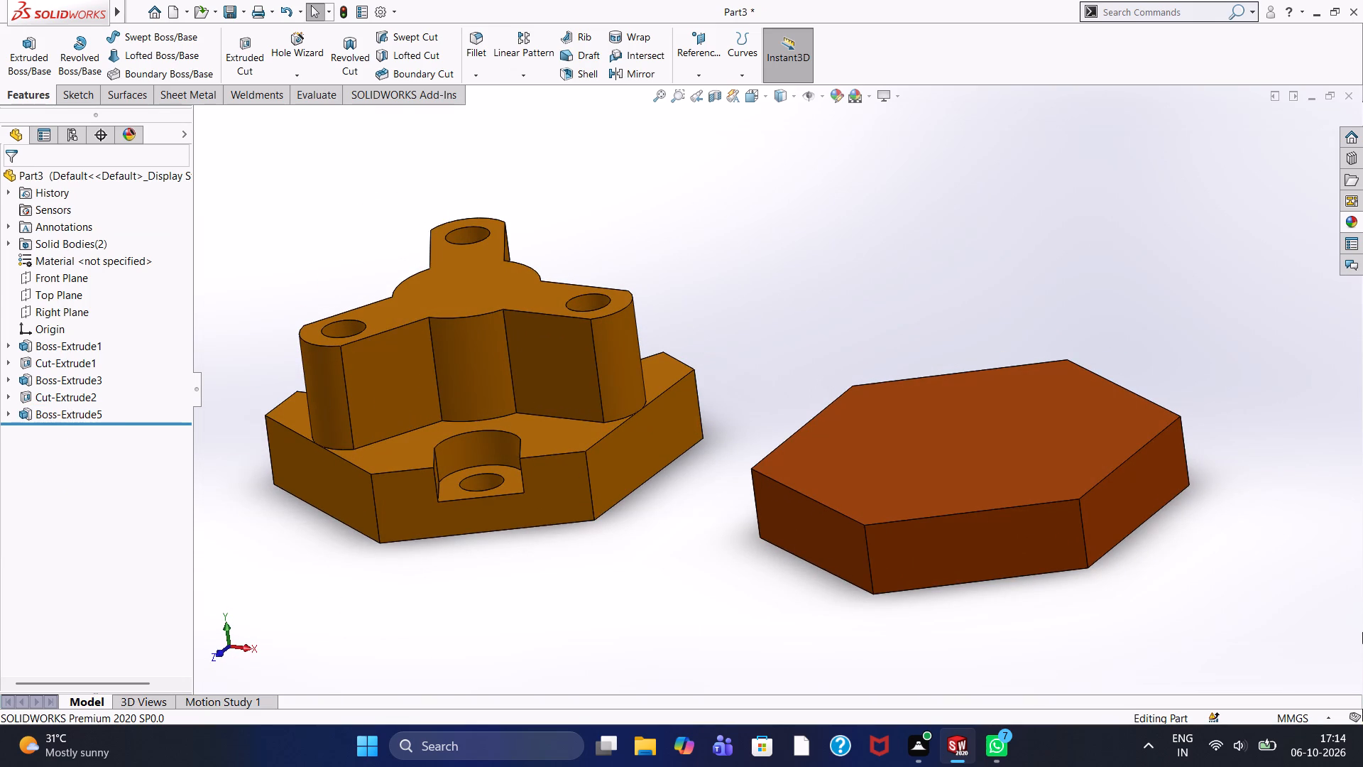
scroll(1346, 631, "down", 1)
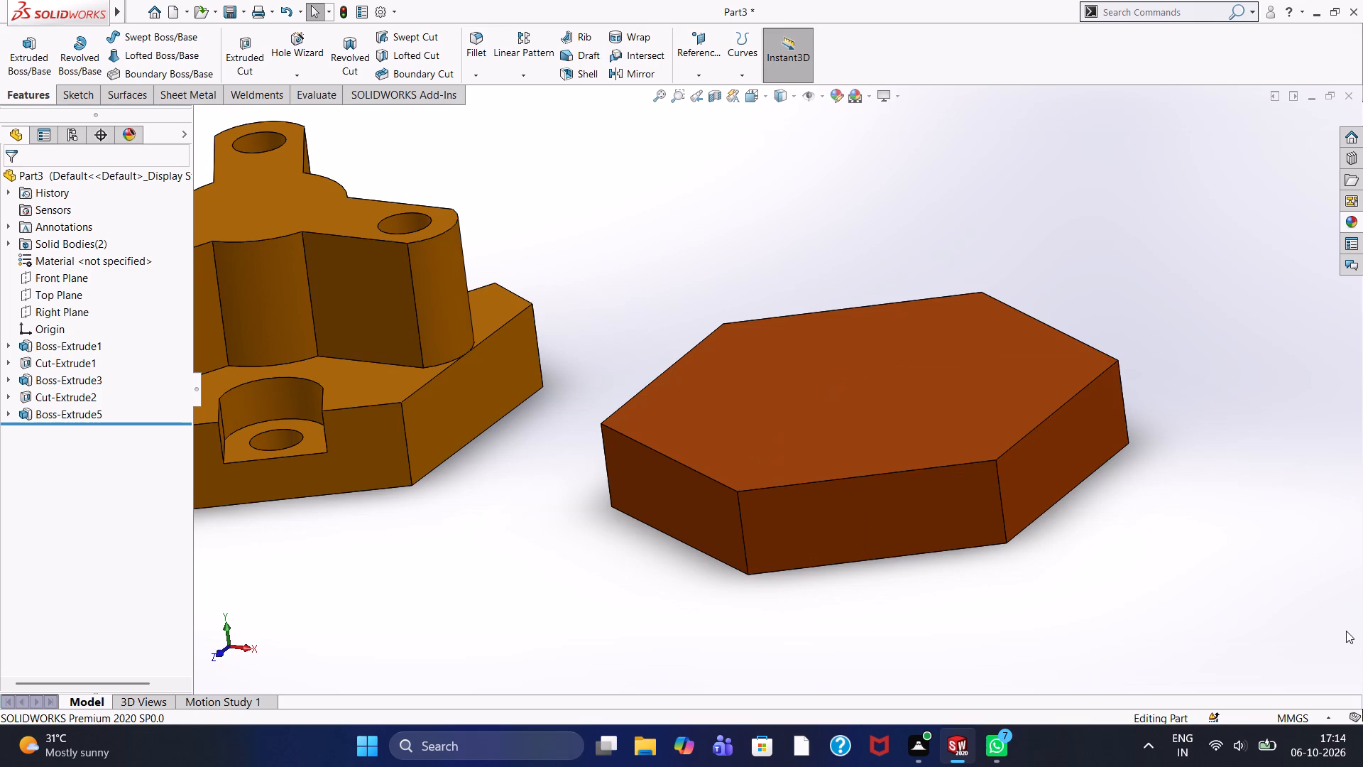
left_click(836, 416)
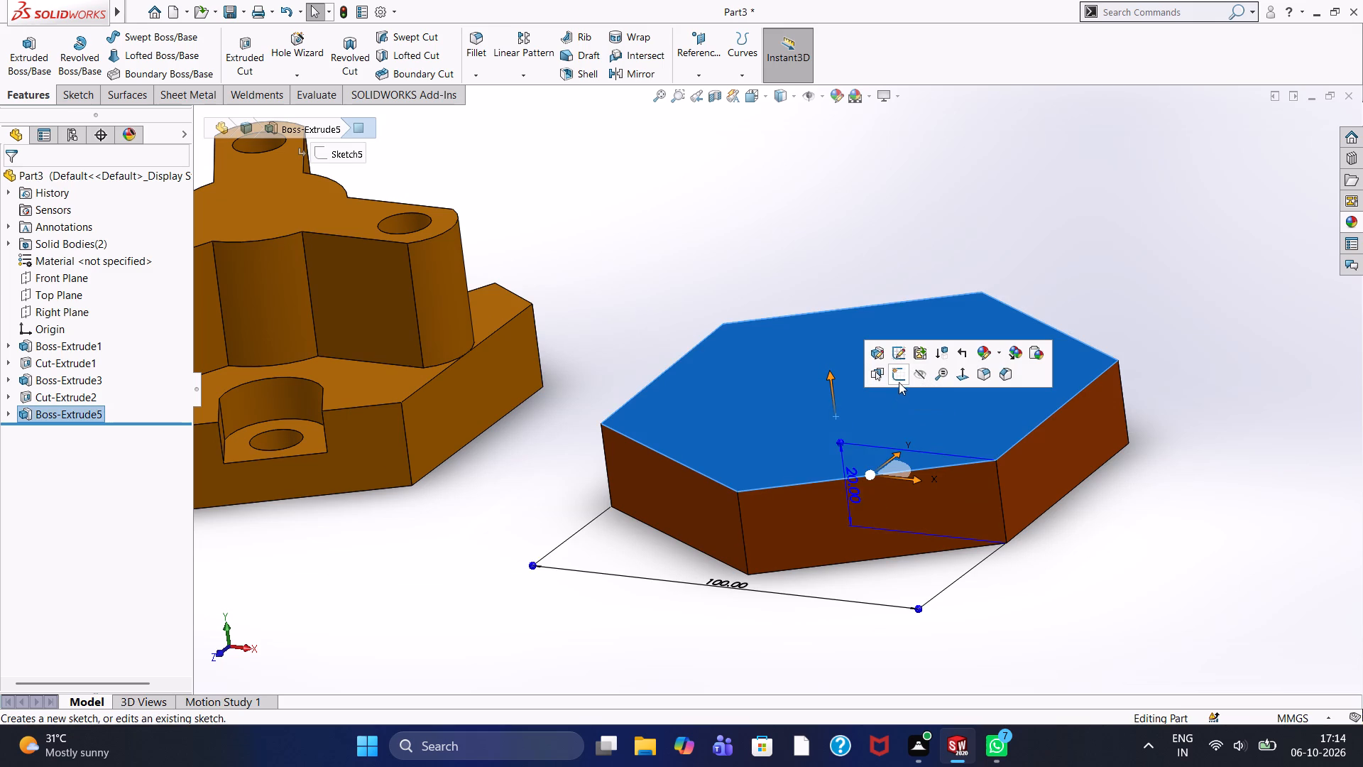
left_click(901, 377)
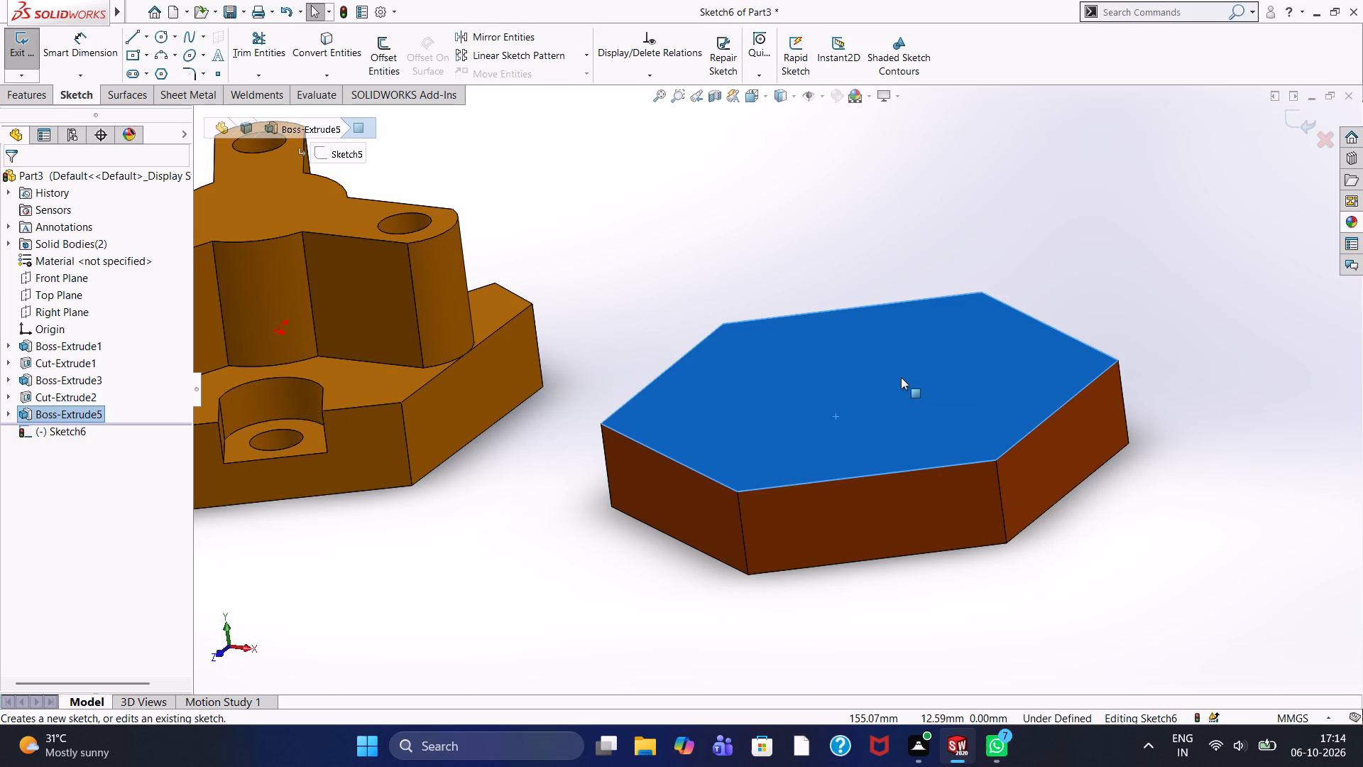
key("ctrl+8")
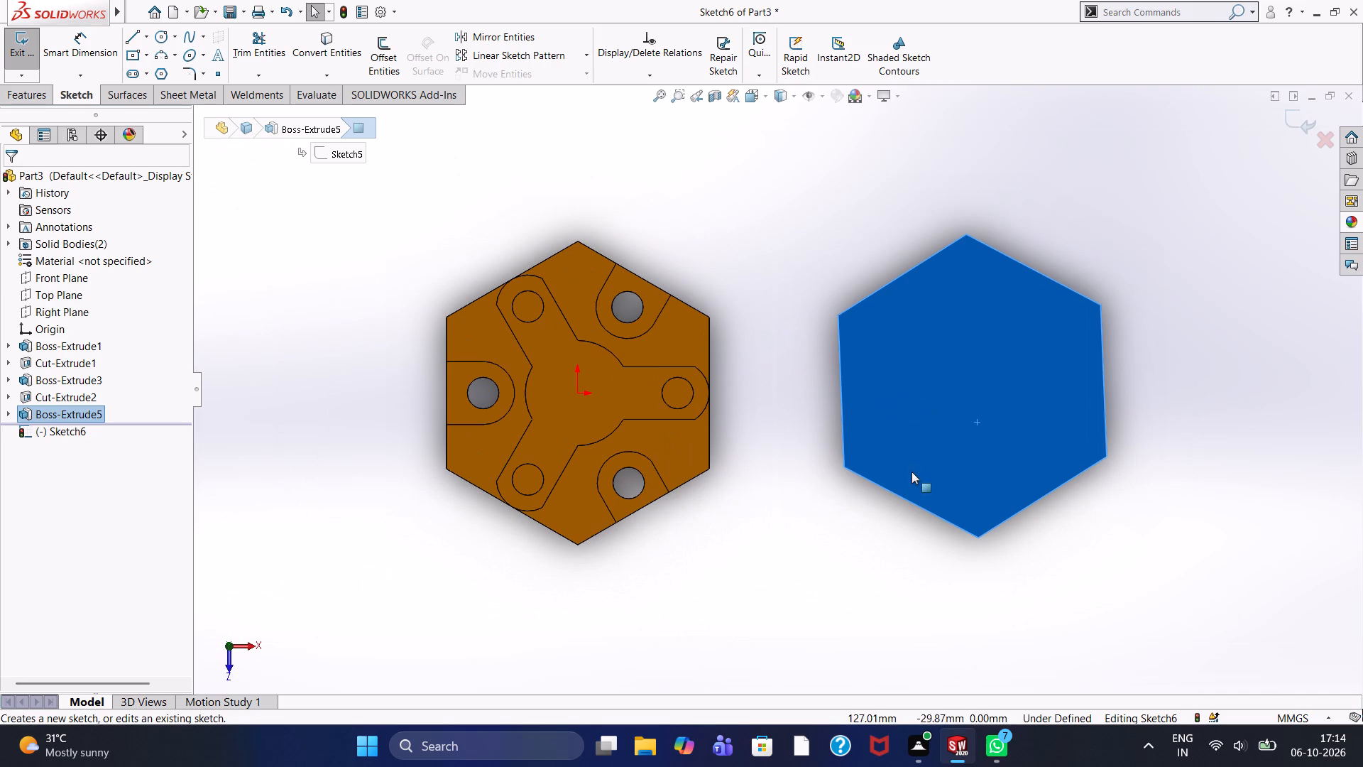
left_click(808, 263)
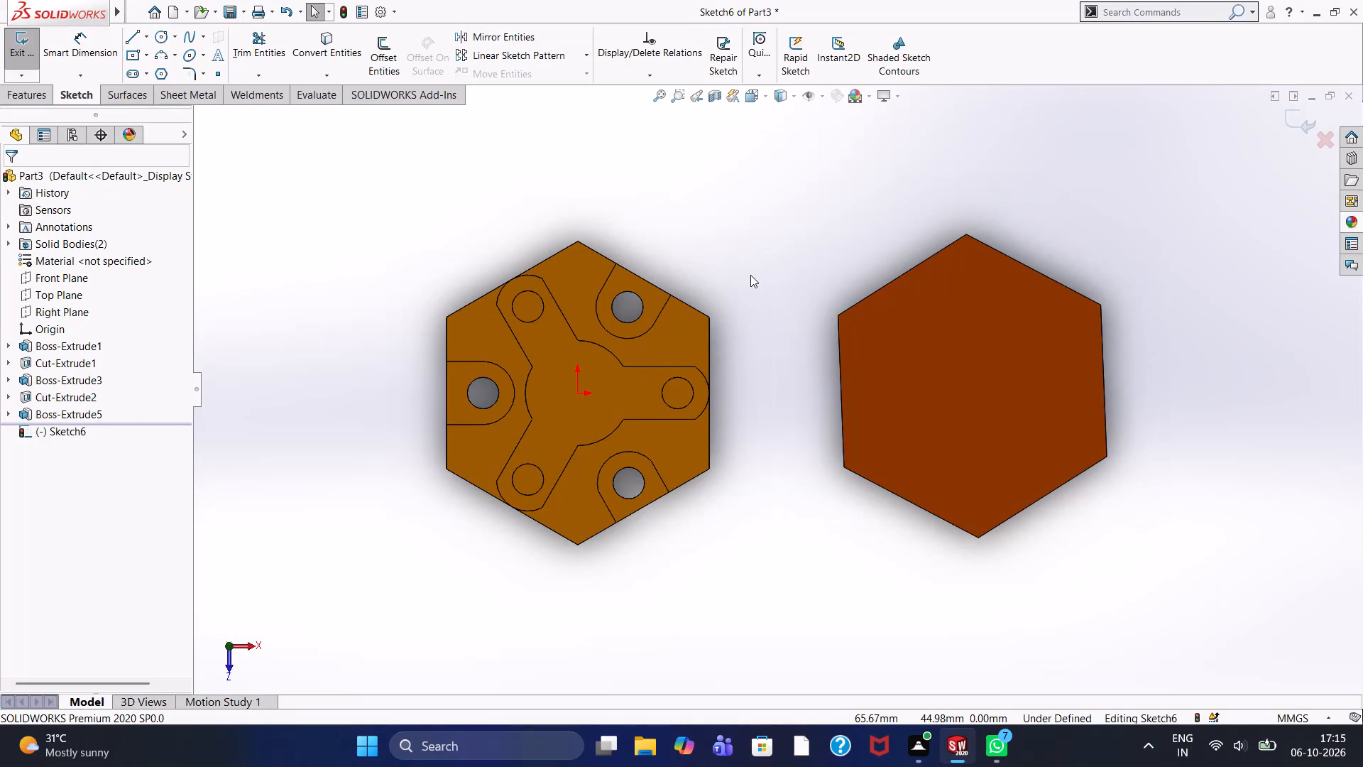
left_click(147, 33)
left_click(166, 72)
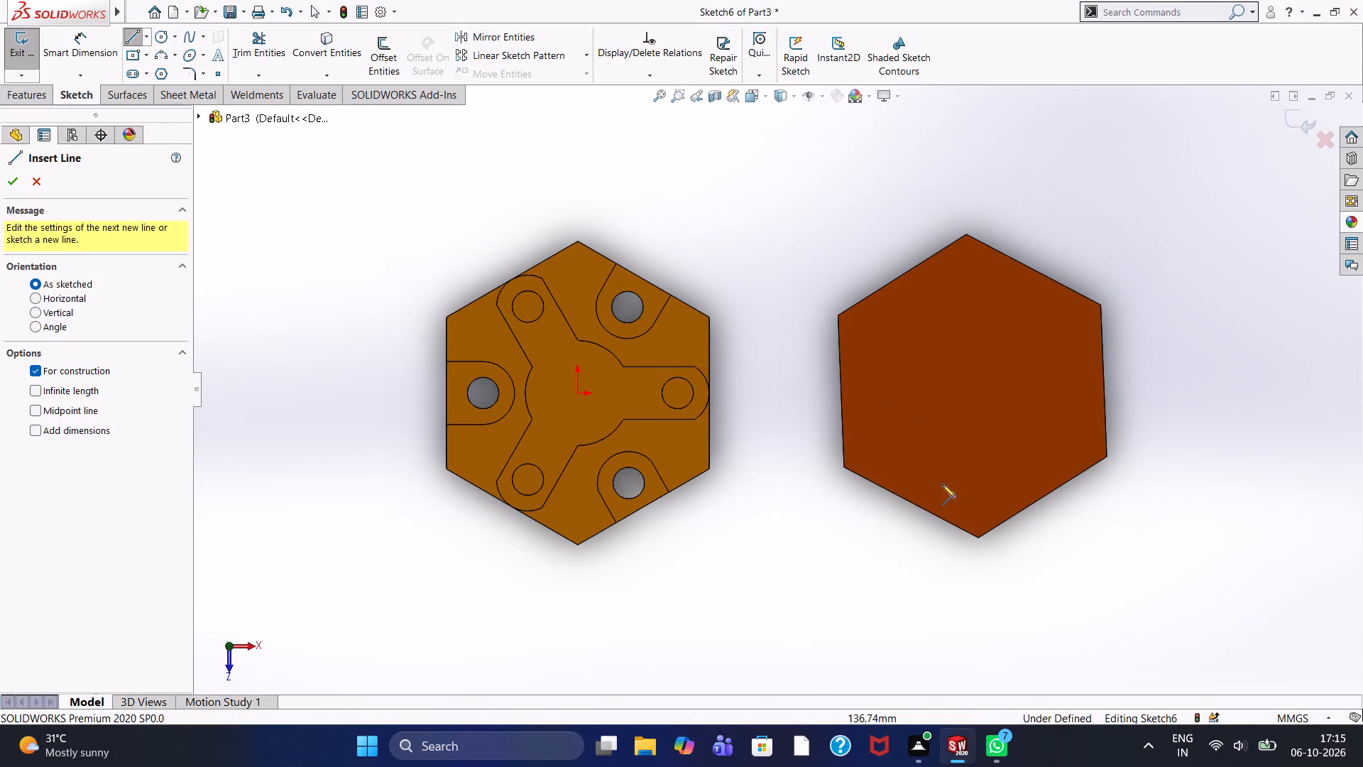
left_click(968, 234)
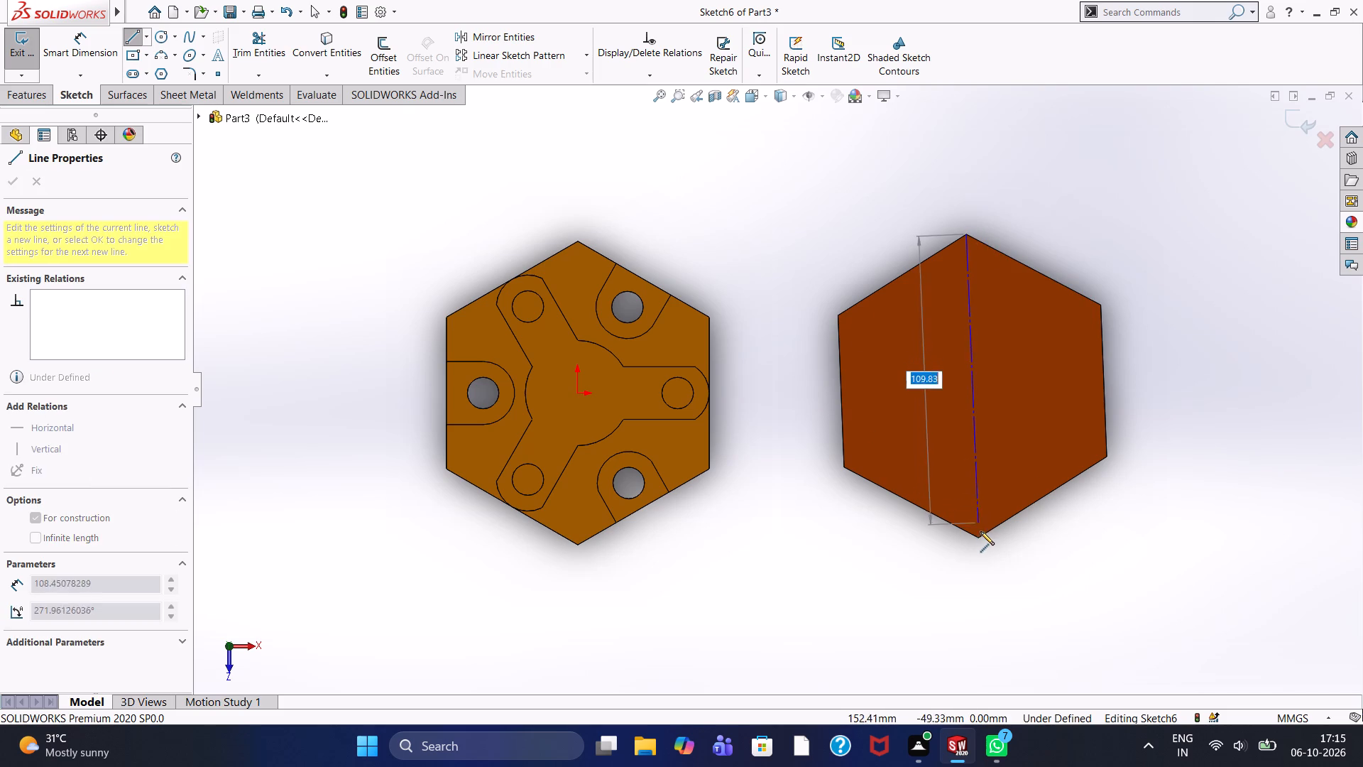
left_click(979, 536)
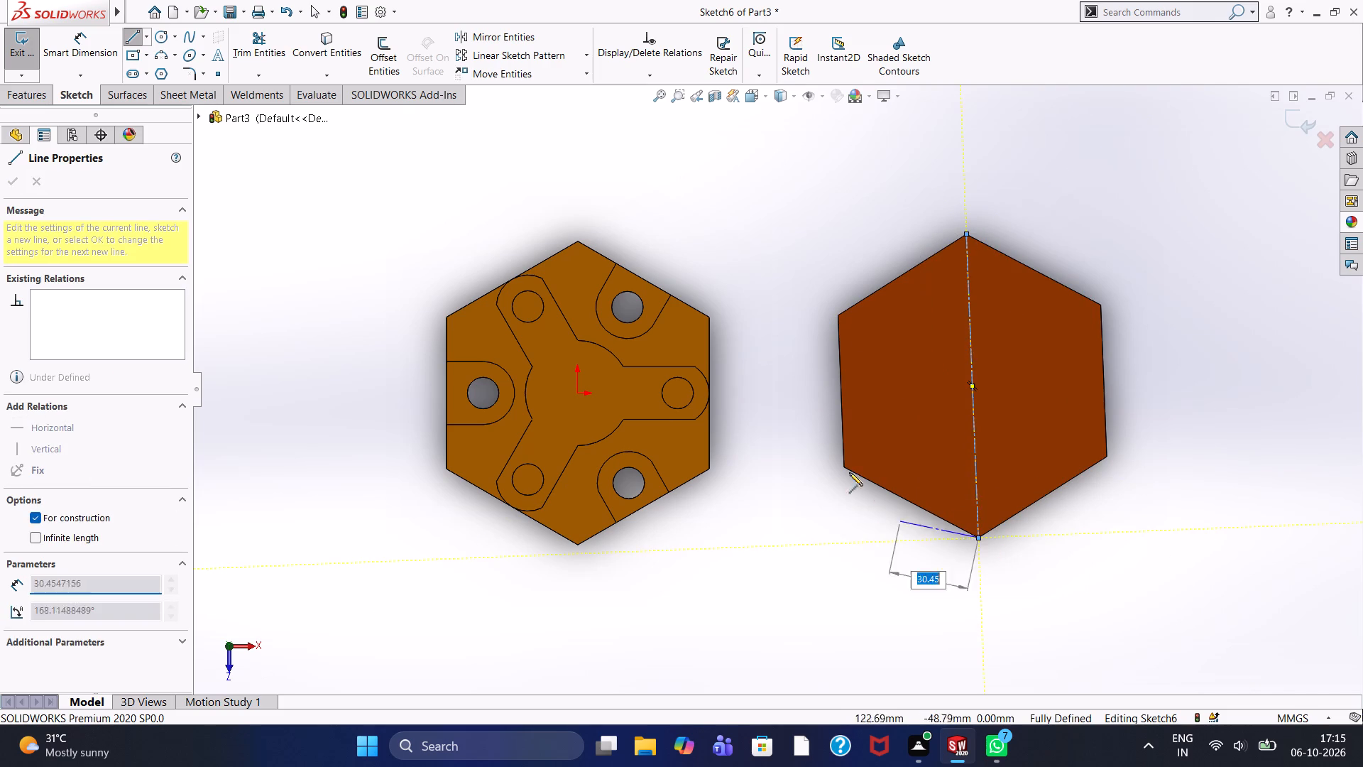
right_click(781, 383)
left_click(794, 393)
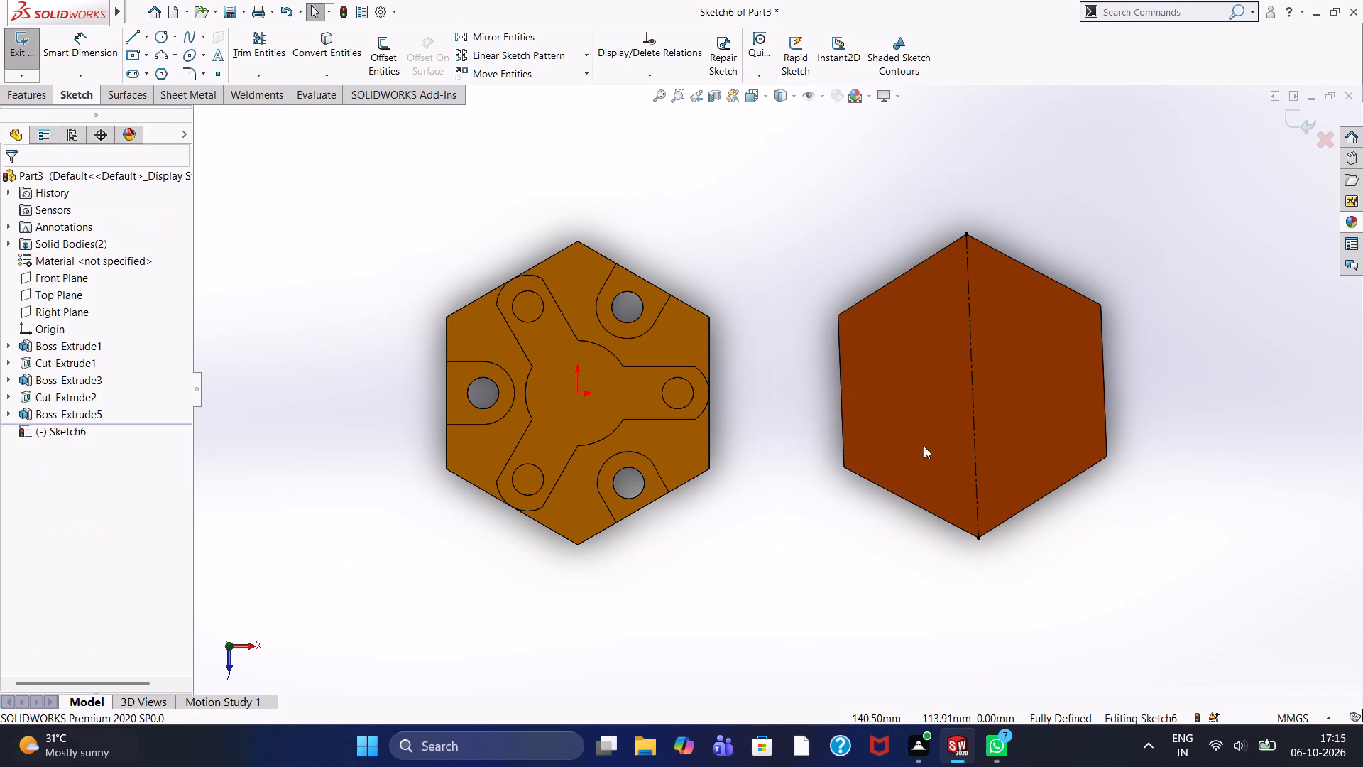
Draw a second centerline joining the midpoints of the plate's two opposite side edges, crossing the first one at the centre.
left_click(148, 38)
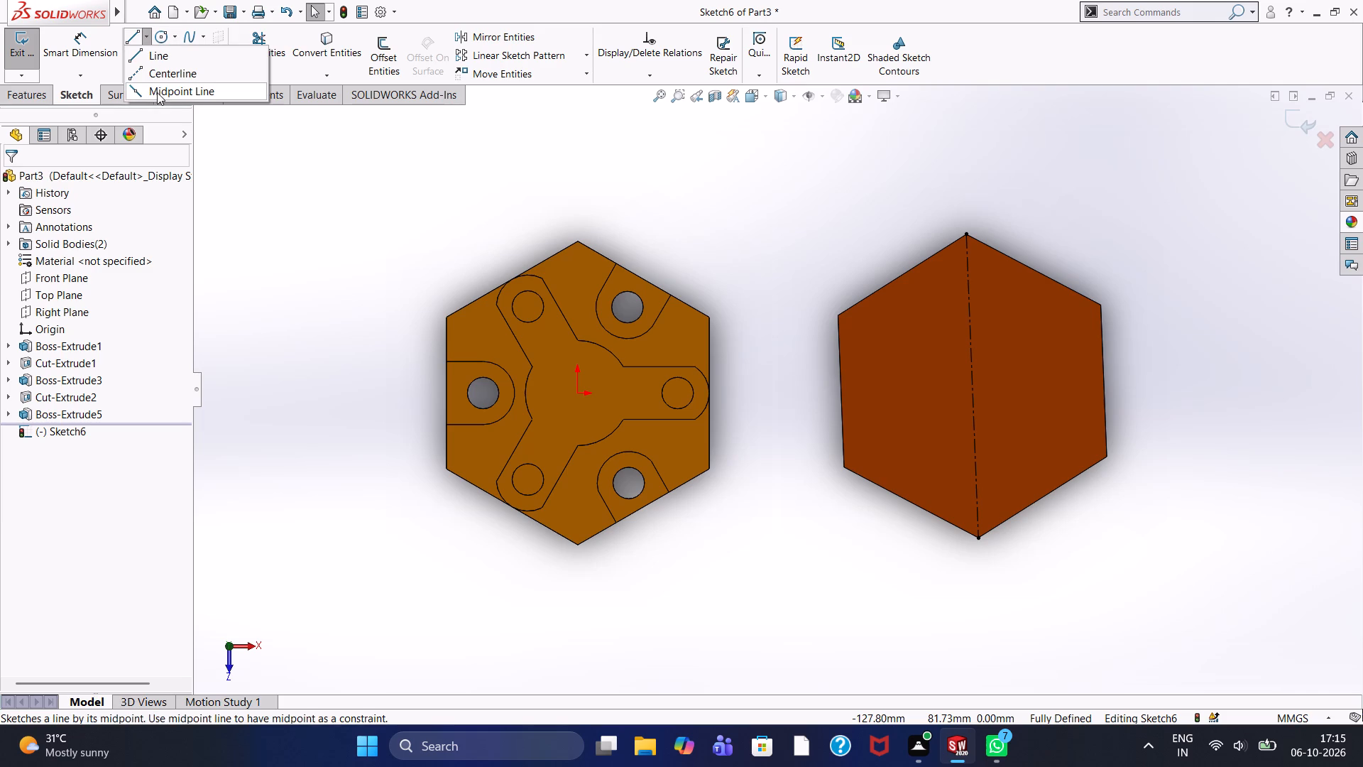
left_click(170, 75)
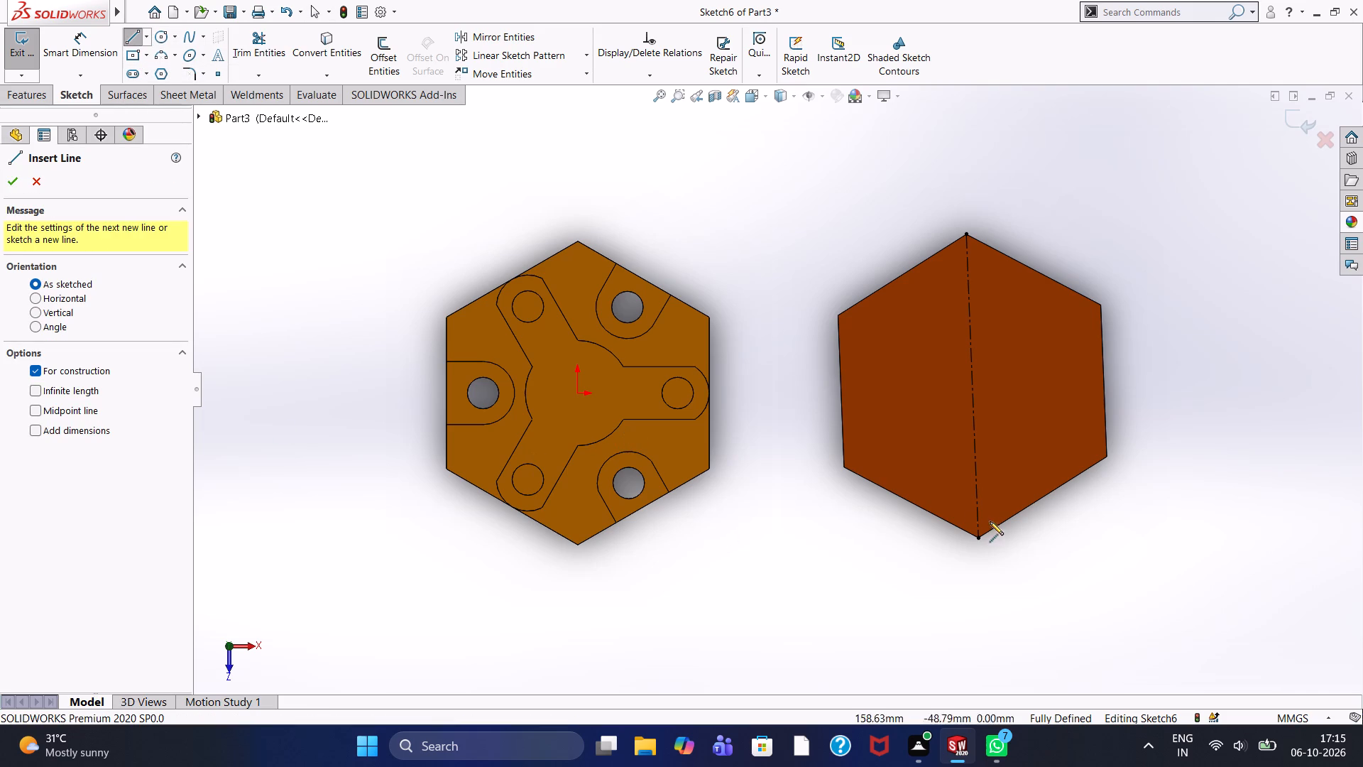
left_click(842, 393)
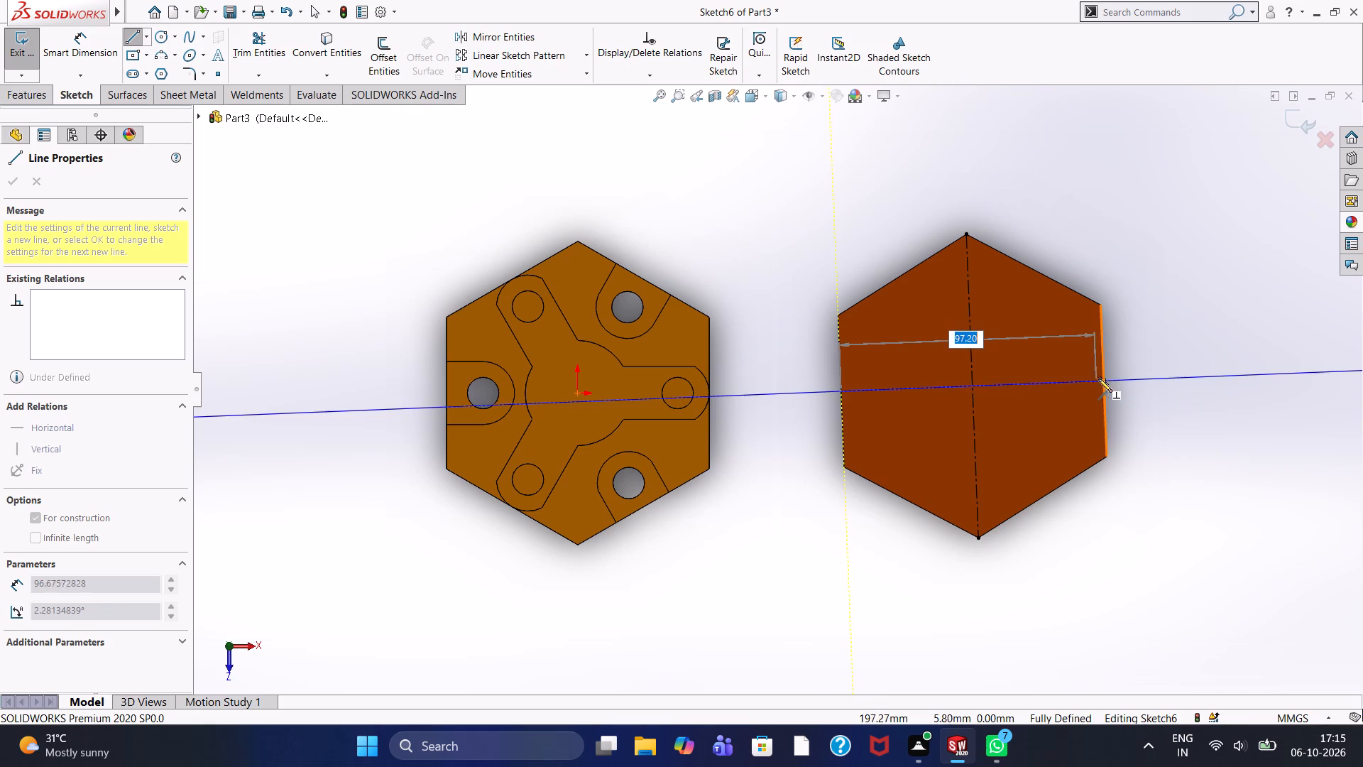
left_click(1102, 379)
right_click(1176, 316)
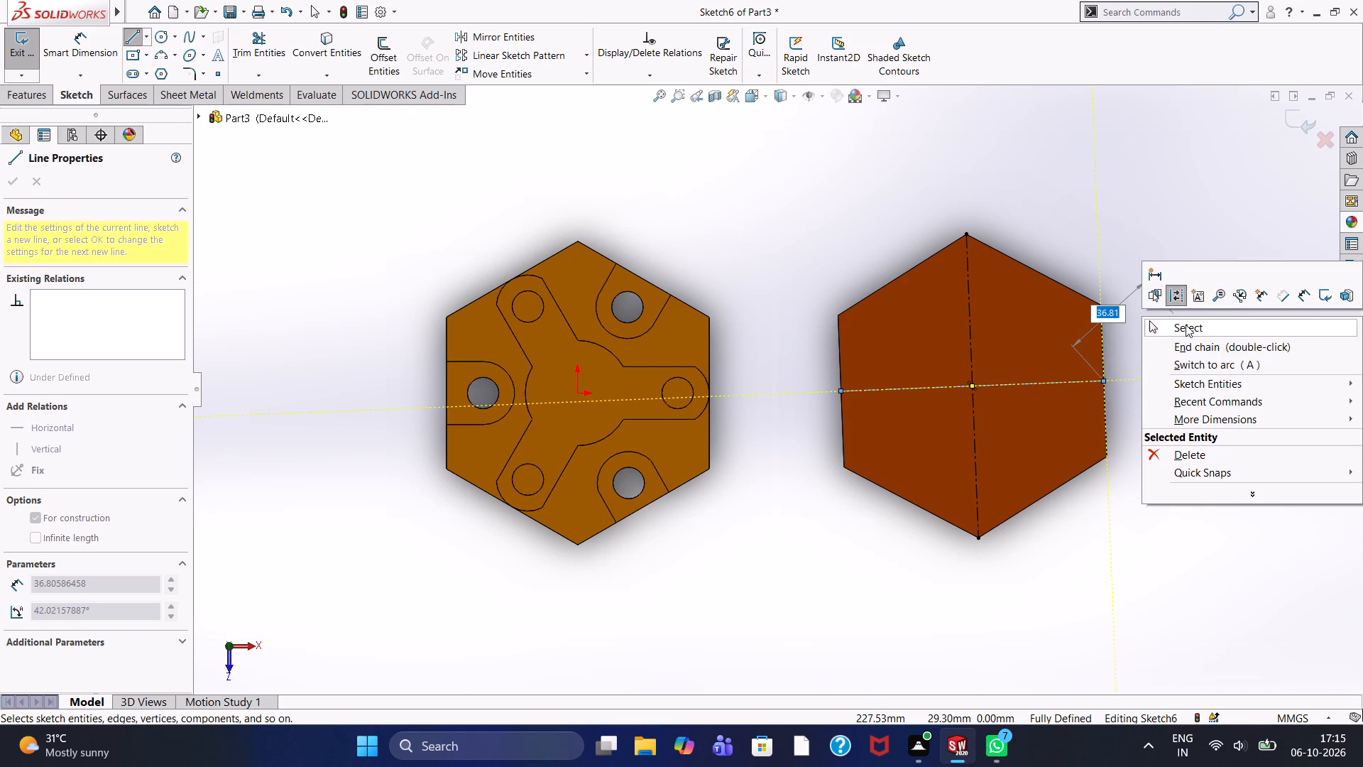
left_click(1186, 325)
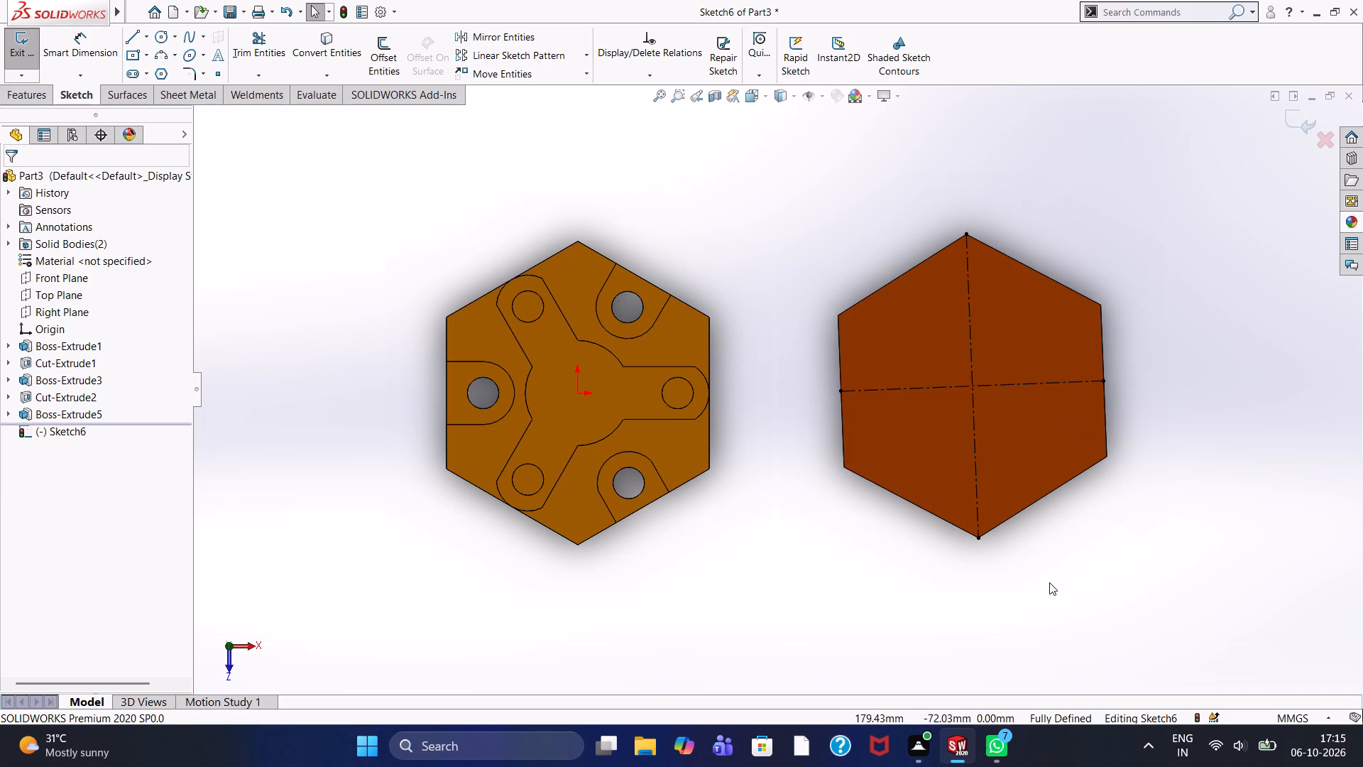
Draw an angled construction line, length 50 mm at 300°, from the centerlines' intersection to the plate's lower slanted edge.
scroll(1120, 535, "down", 2)
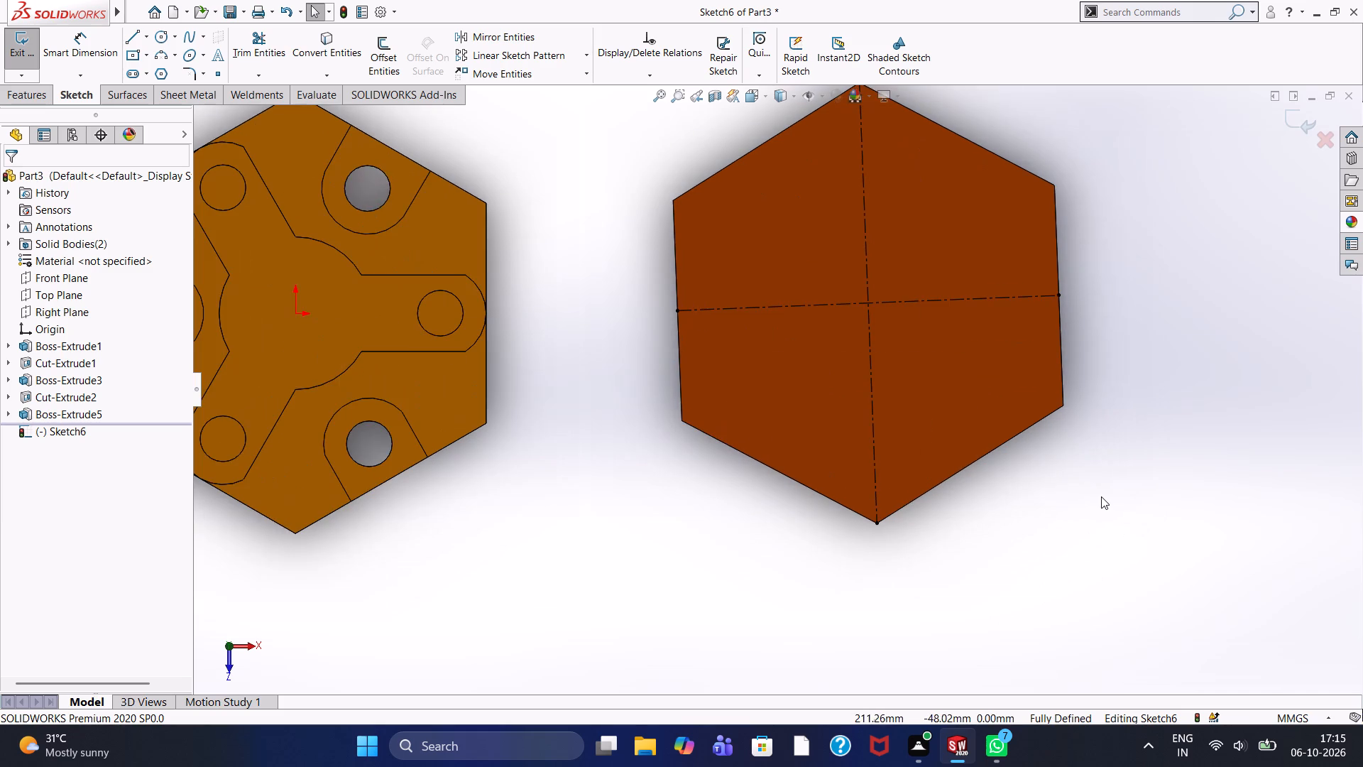
scroll(1101, 496, "up", 1)
scroll(789, 153, "down", 1)
scroll(789, 156, "up", 2)
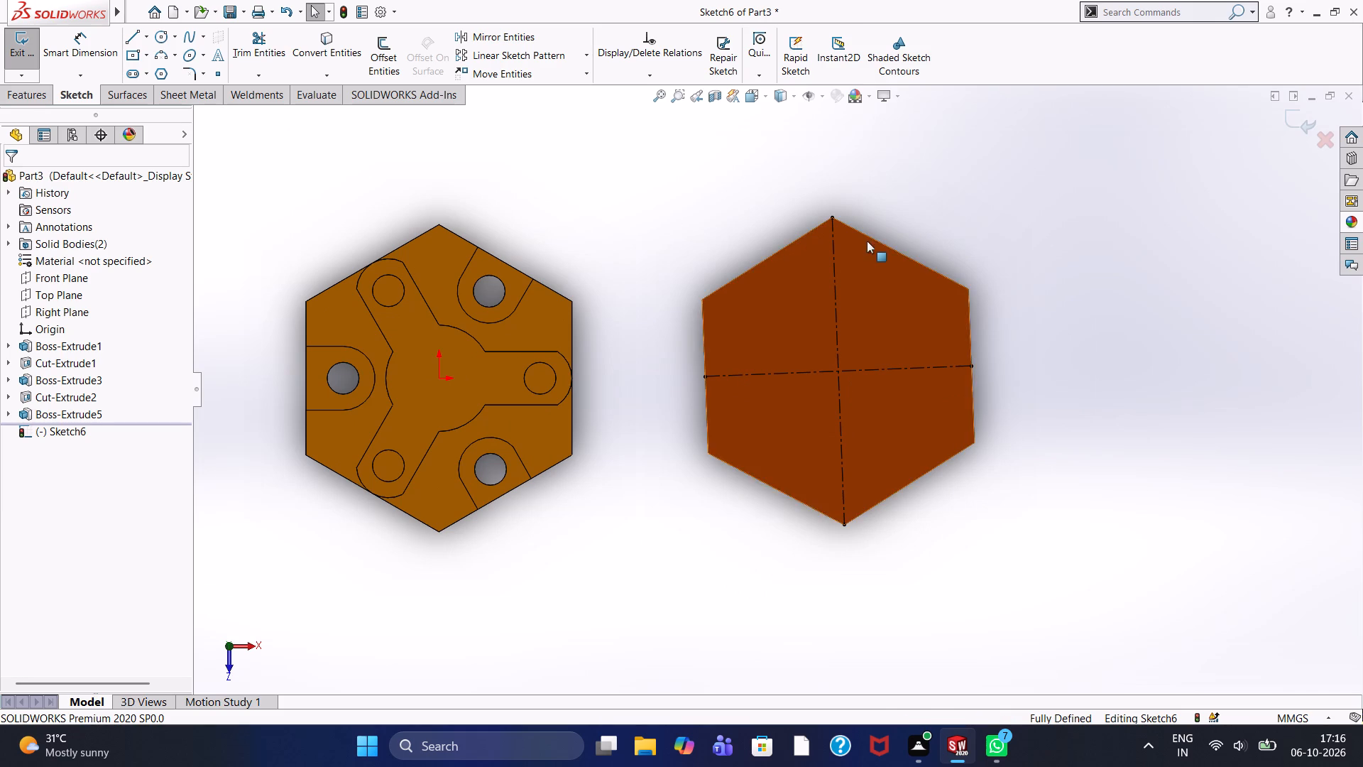
scroll(841, 268, "down", 1)
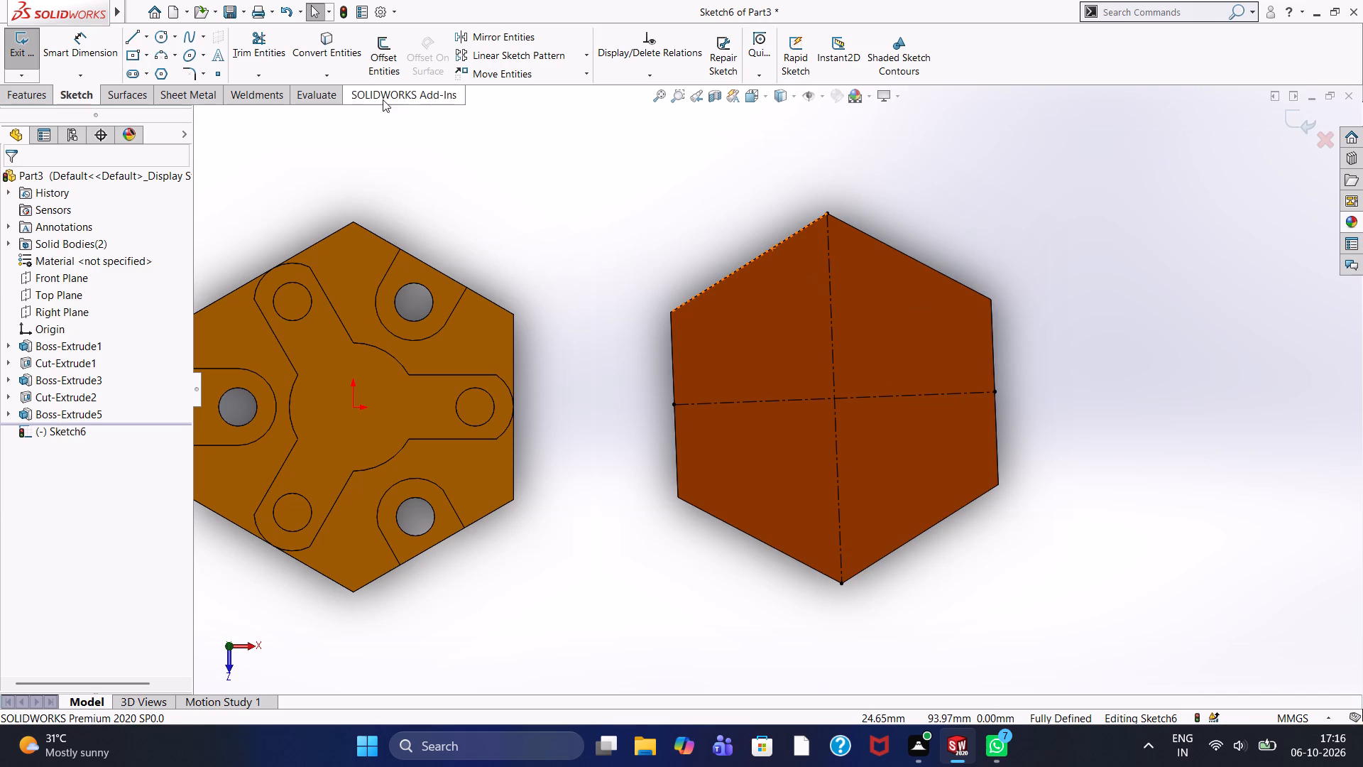
left_click(134, 38)
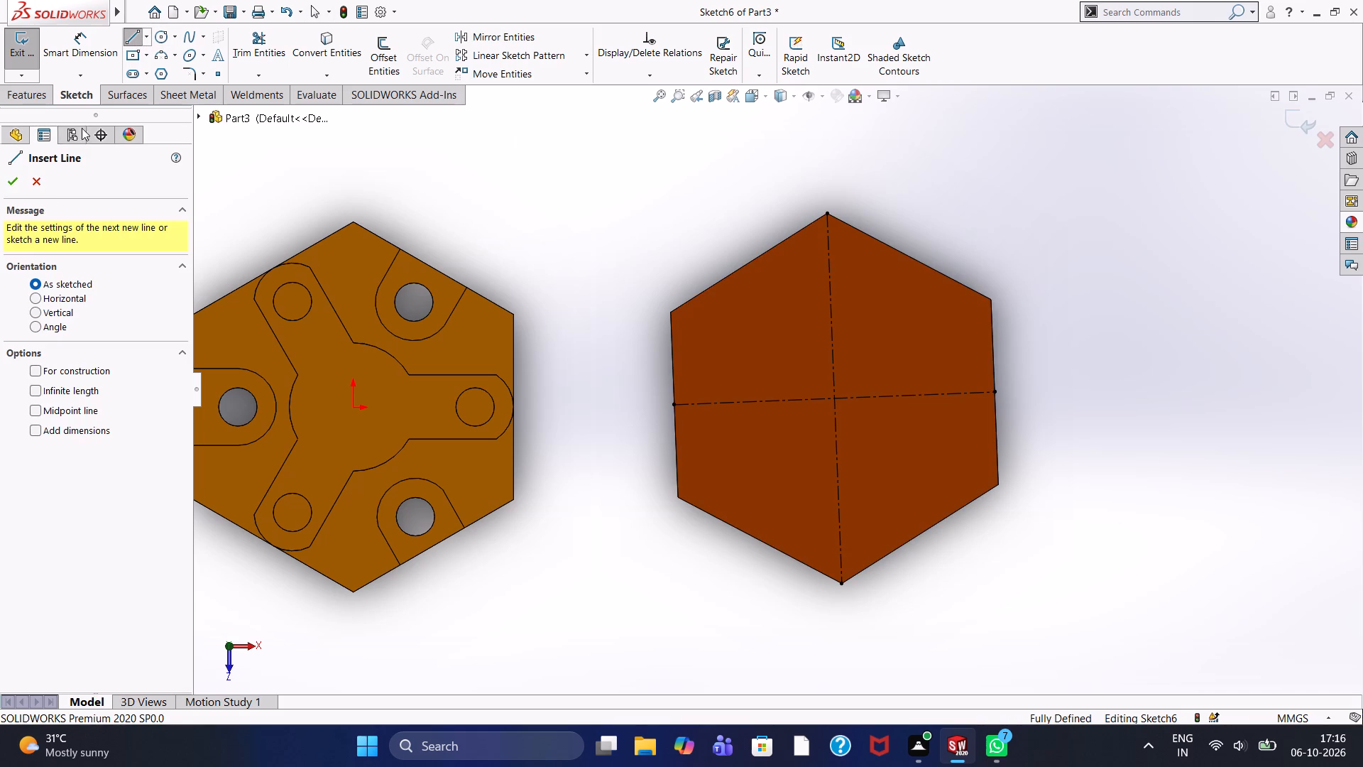
left_click(32, 325)
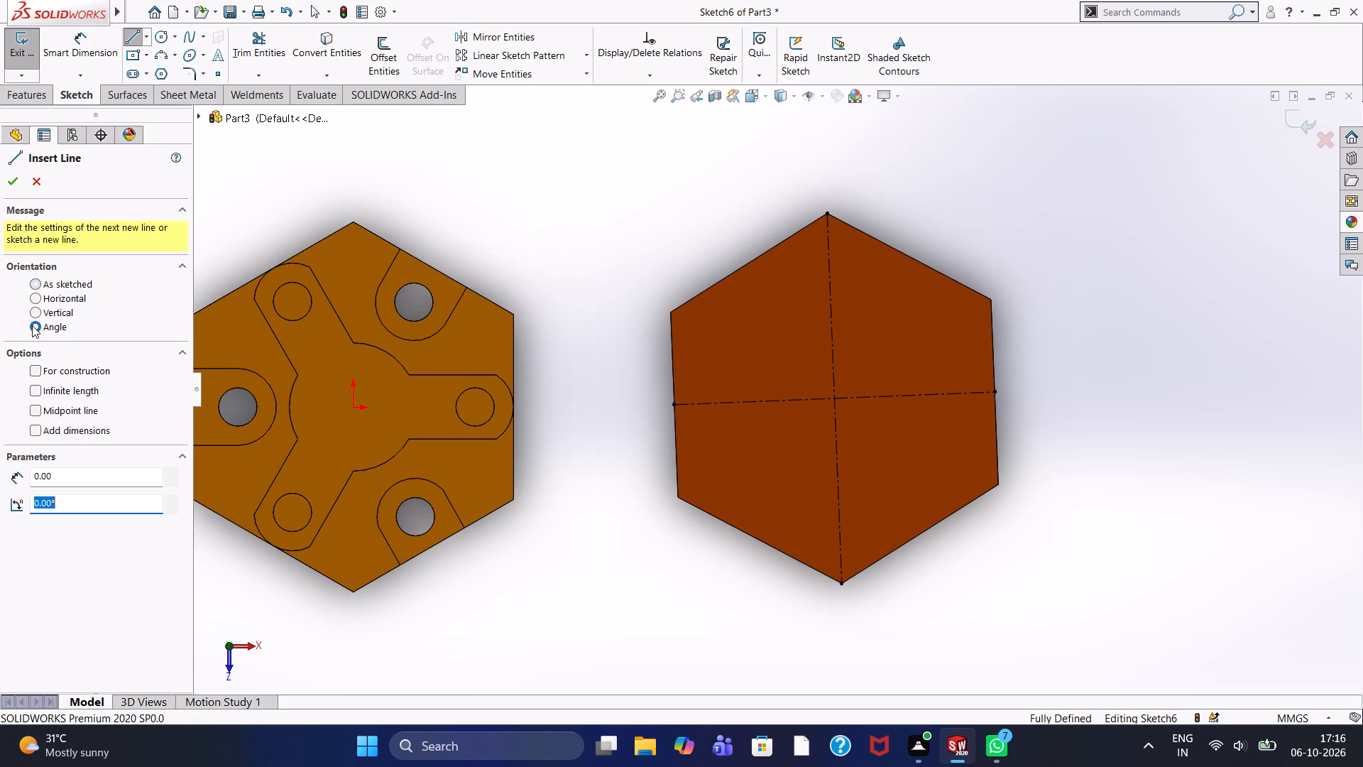
left_click(46, 365)
left_click_drag(60, 471, 0, 457)
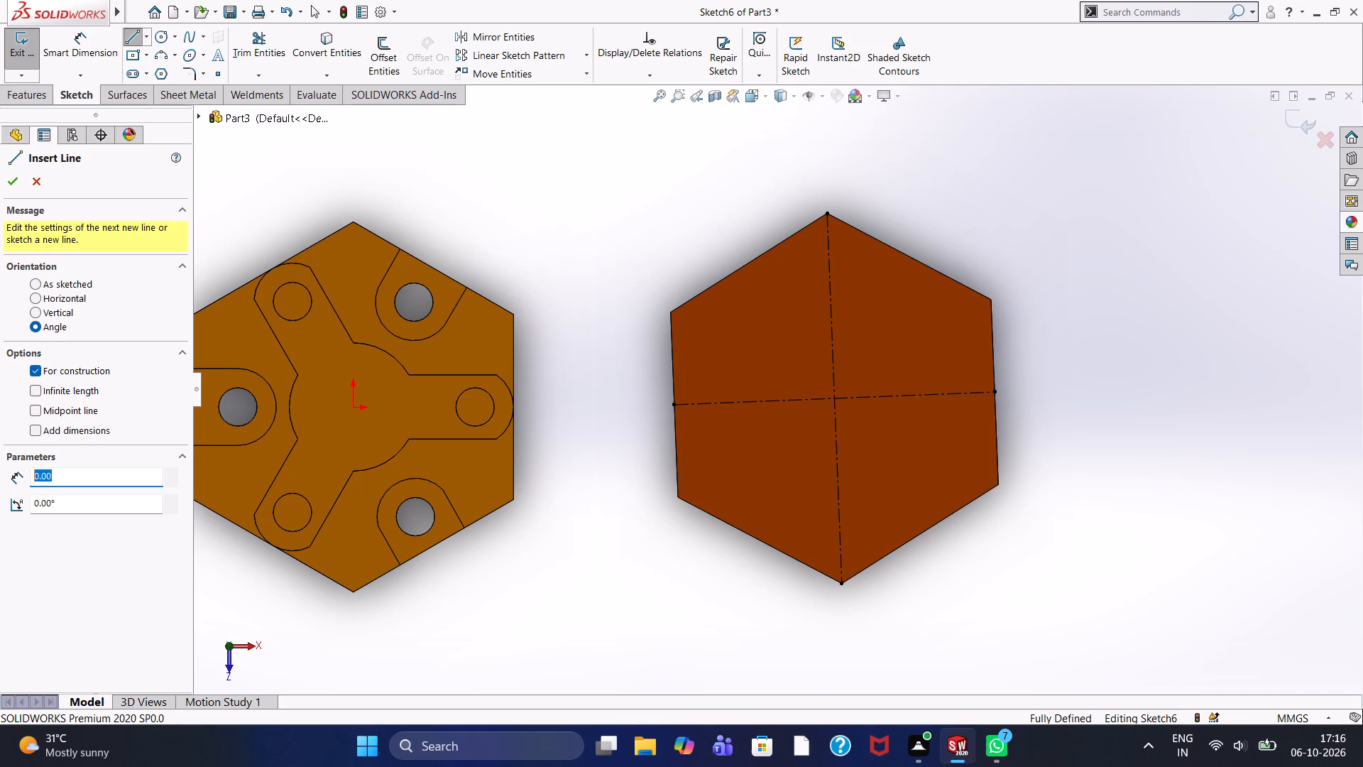
left_click_drag(0, 457, 0, 463)
type("50")
key("Return")
left_click_drag(77, 508, 0, 507)
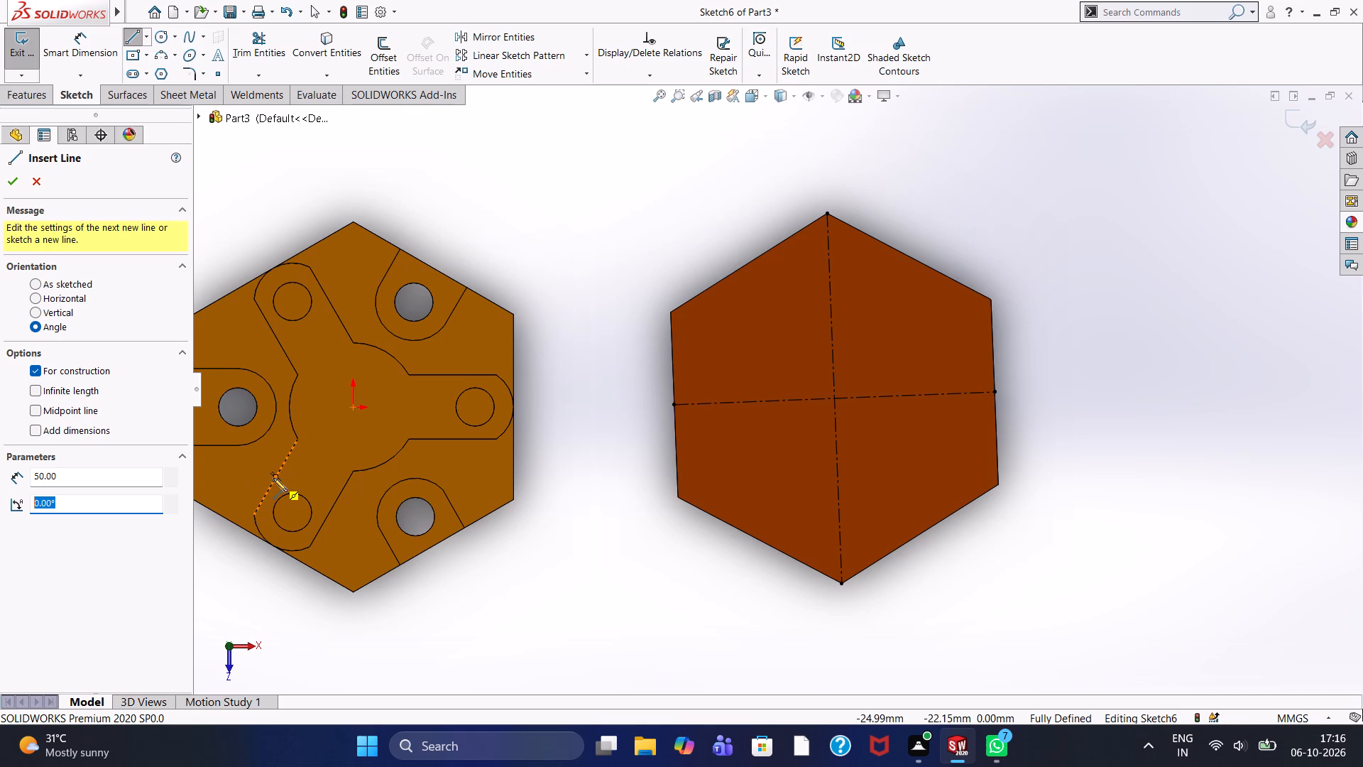
type("300")
key("Return")
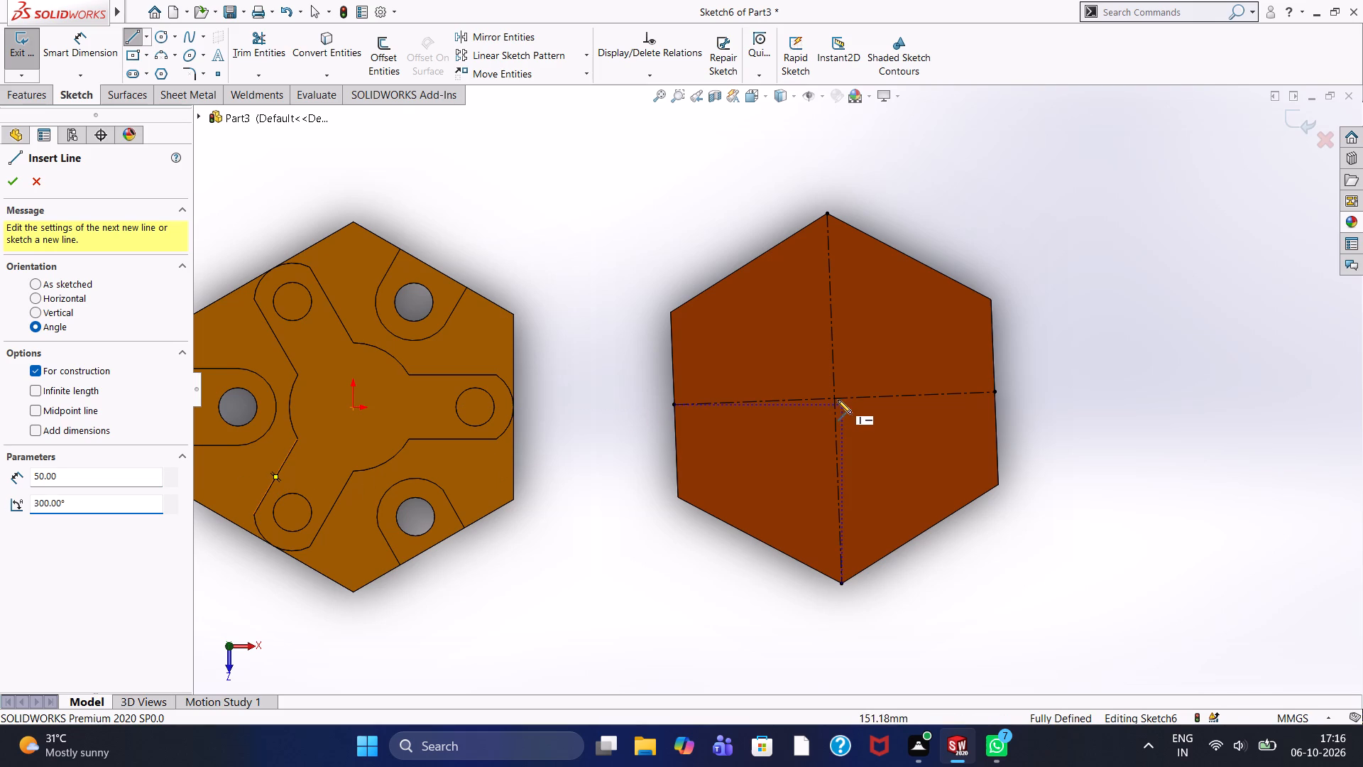
scroll(829, 408, "down", 3)
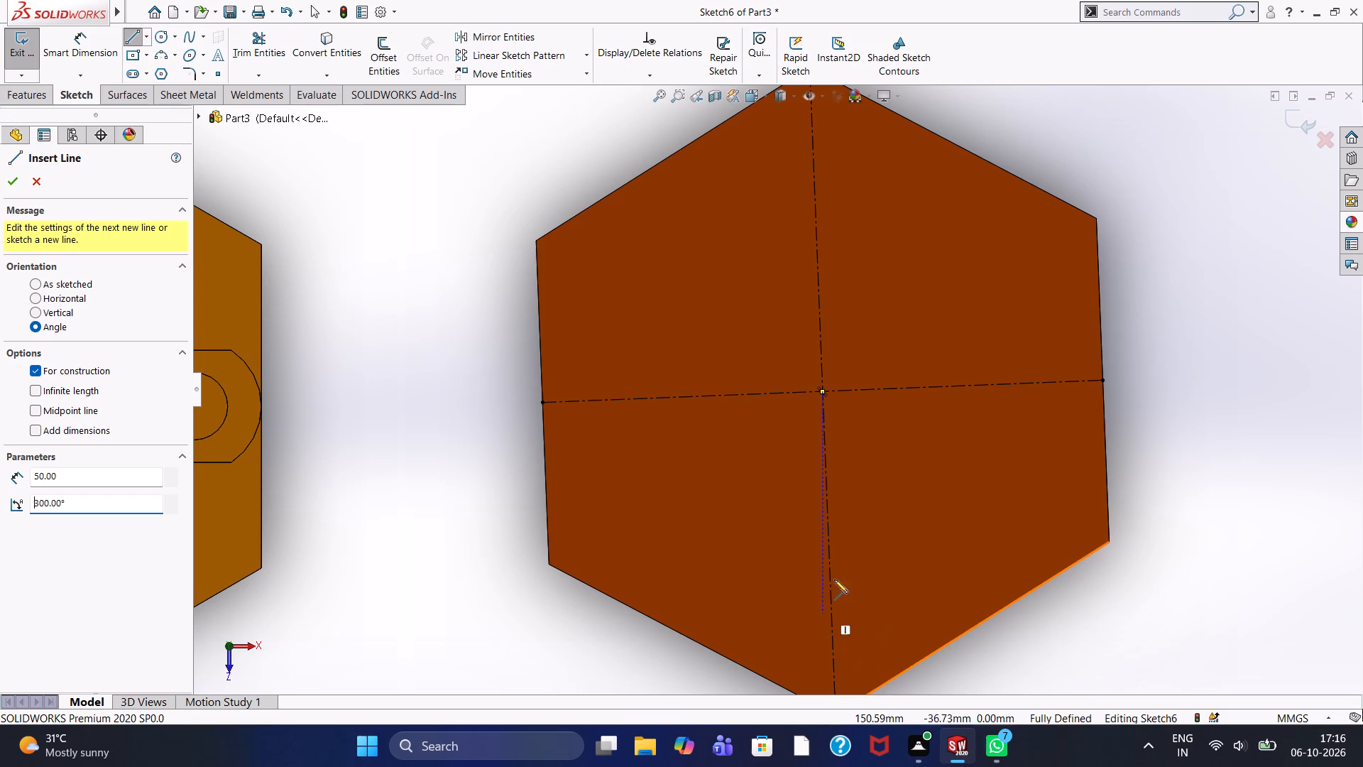
left_click(820, 391)
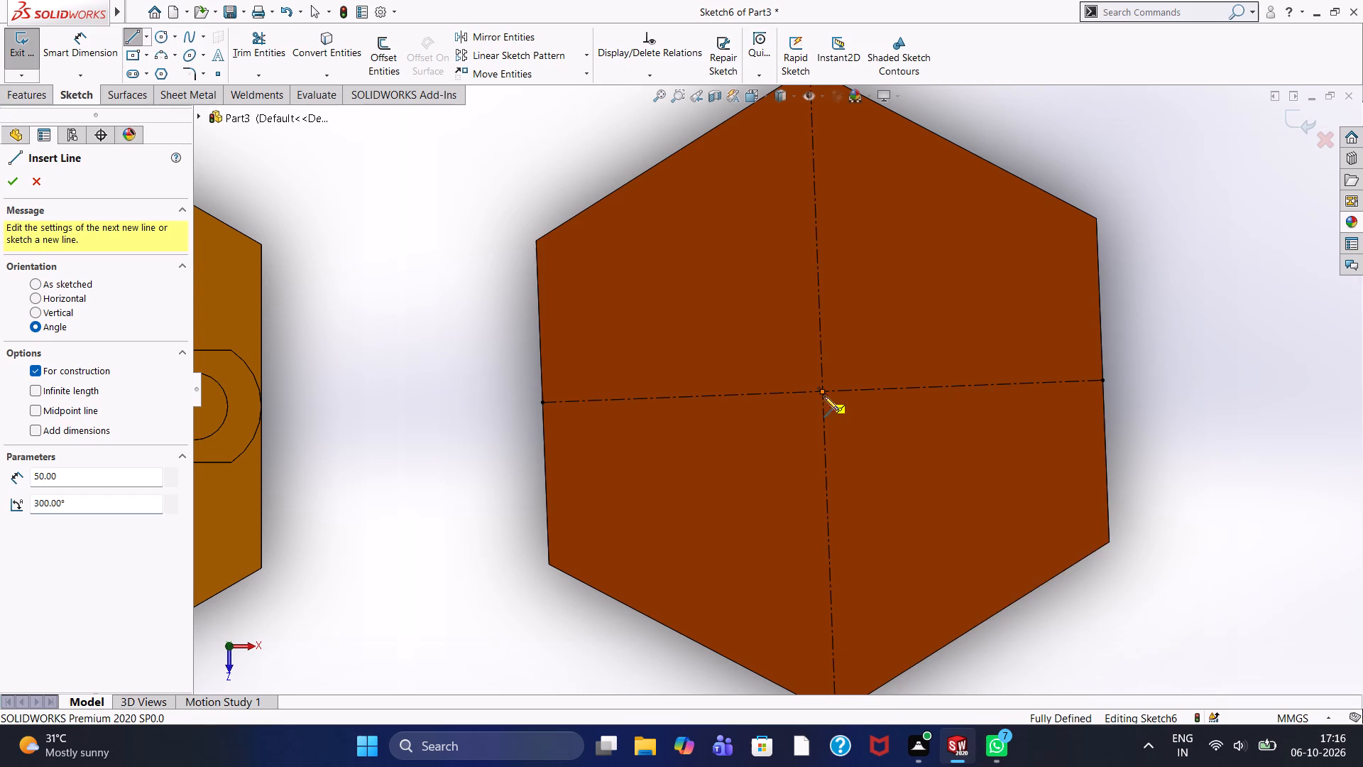
left_click(1056, 624)
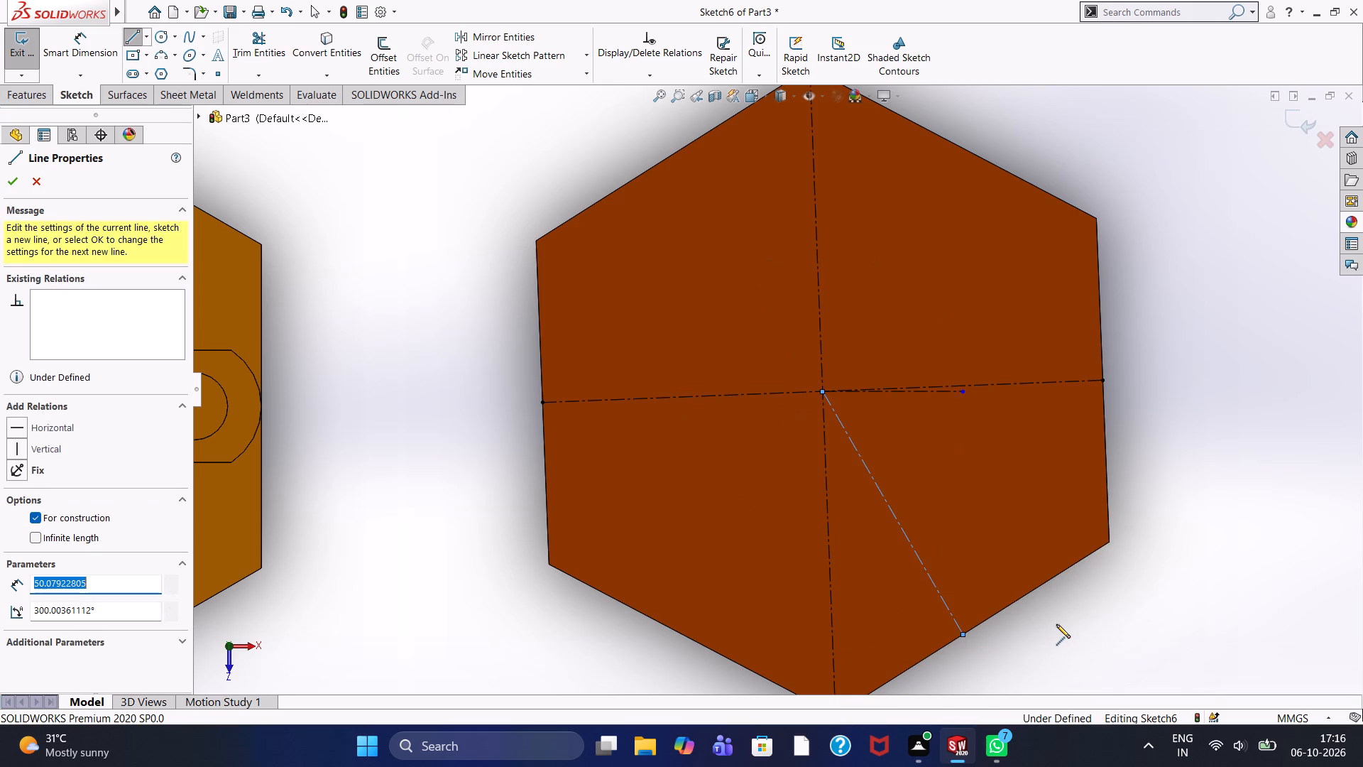
right_click(1240, 463)
left_click(1254, 475)
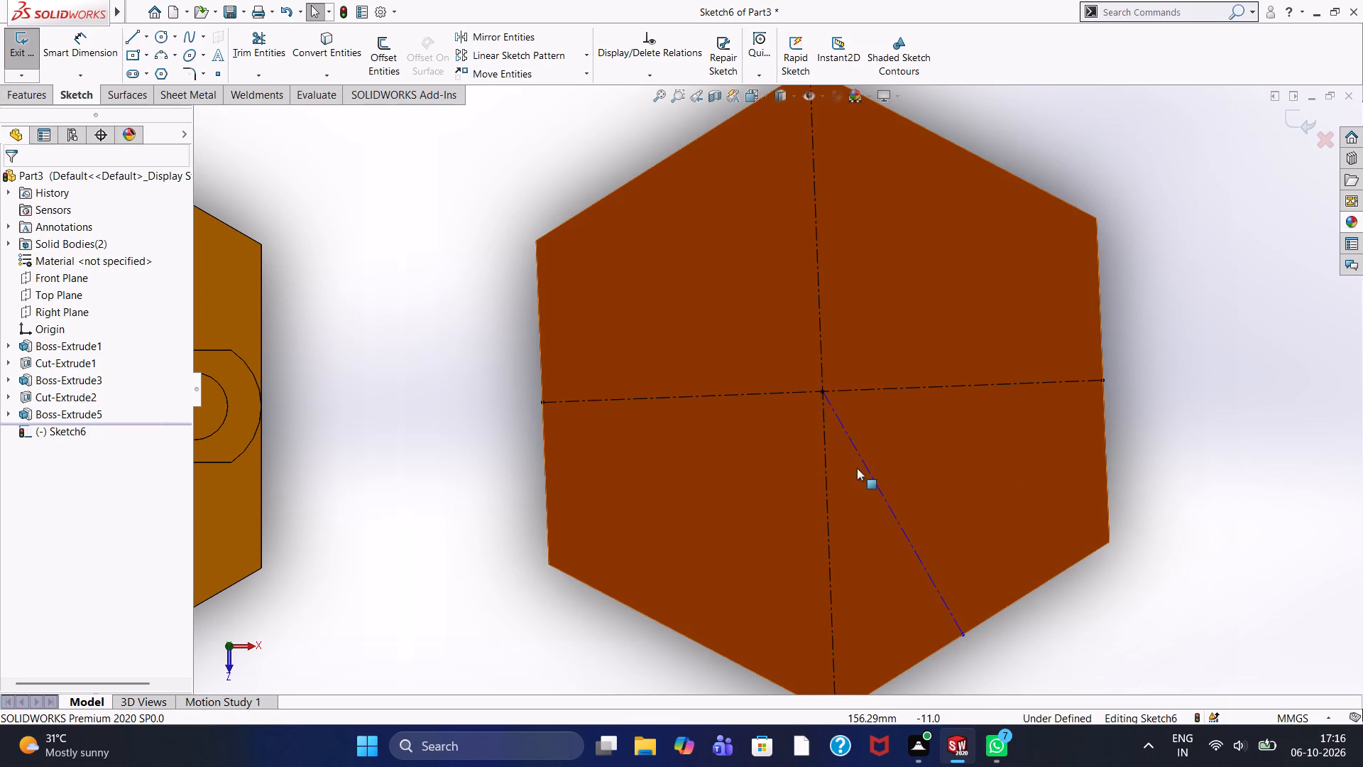
left_click(408, 167)
scroll(386, 166, "up", 3)
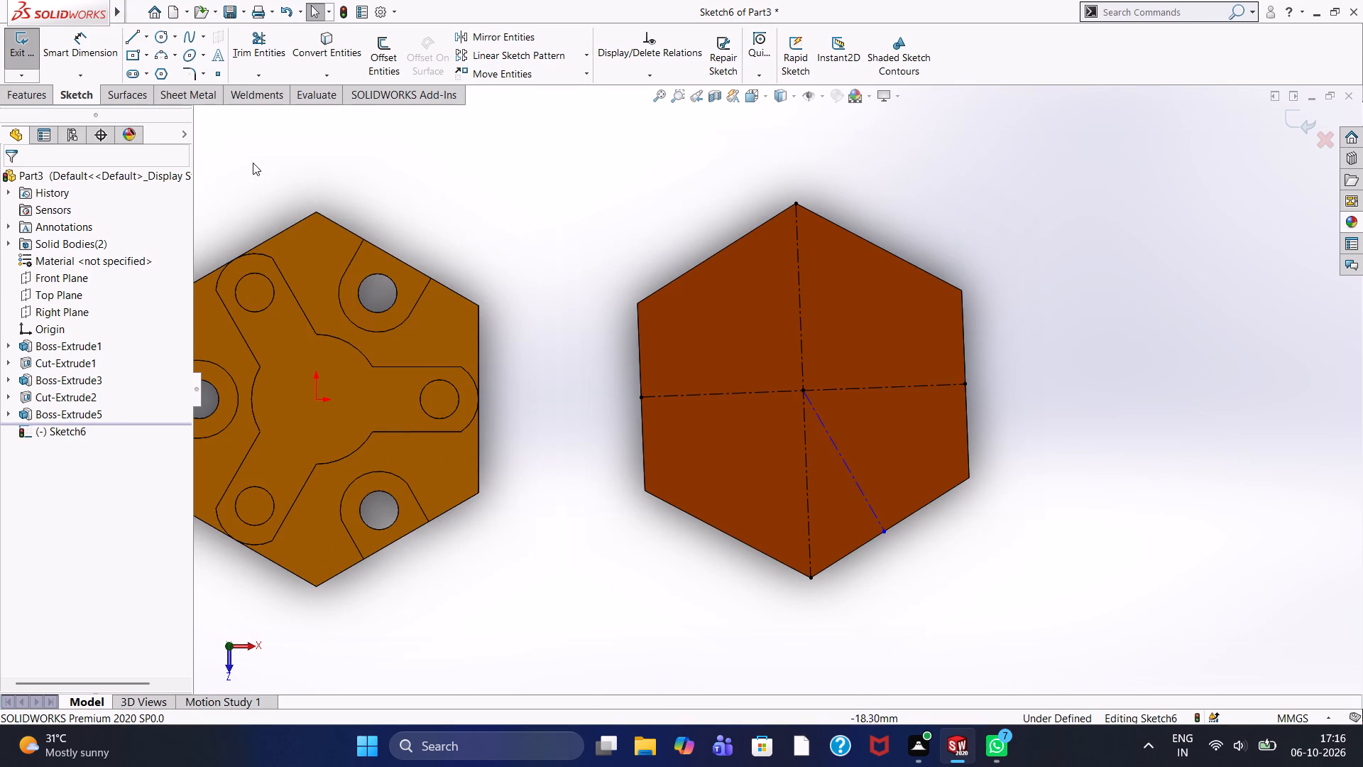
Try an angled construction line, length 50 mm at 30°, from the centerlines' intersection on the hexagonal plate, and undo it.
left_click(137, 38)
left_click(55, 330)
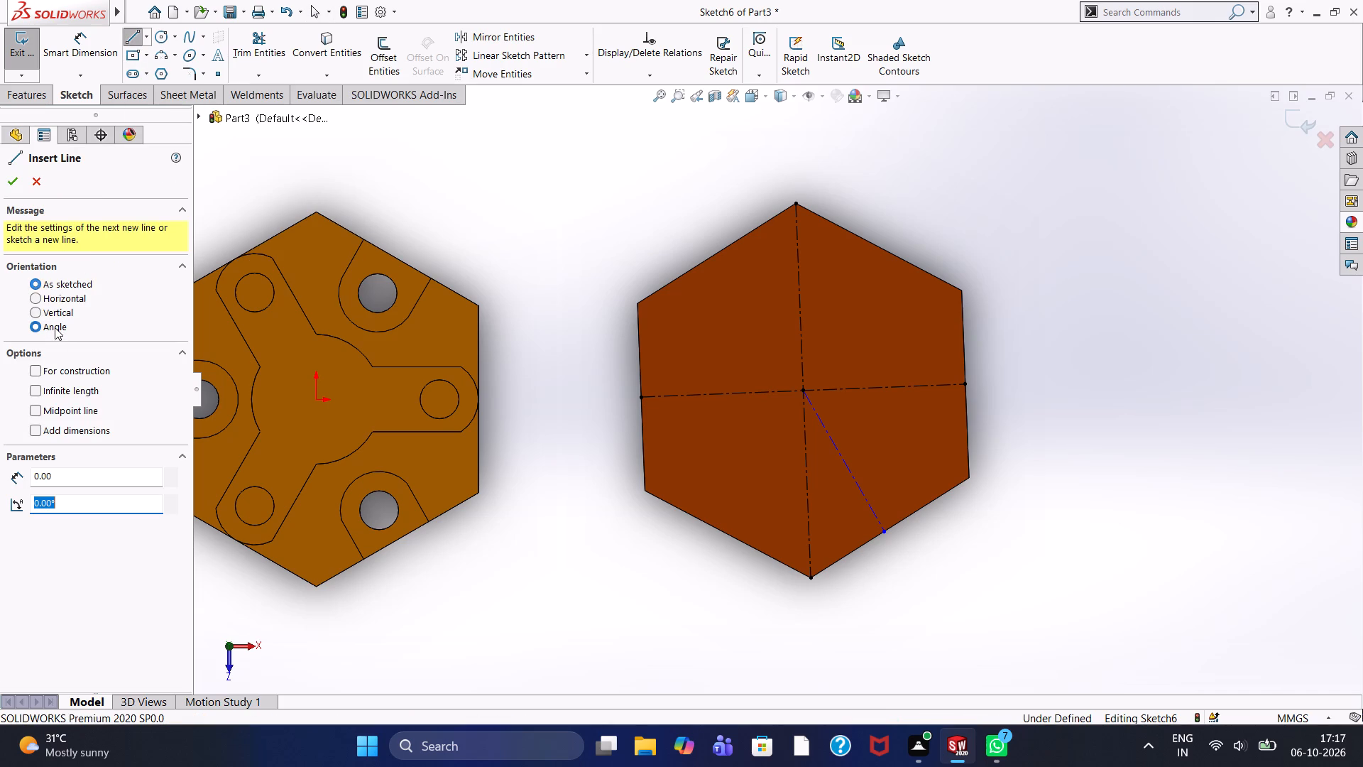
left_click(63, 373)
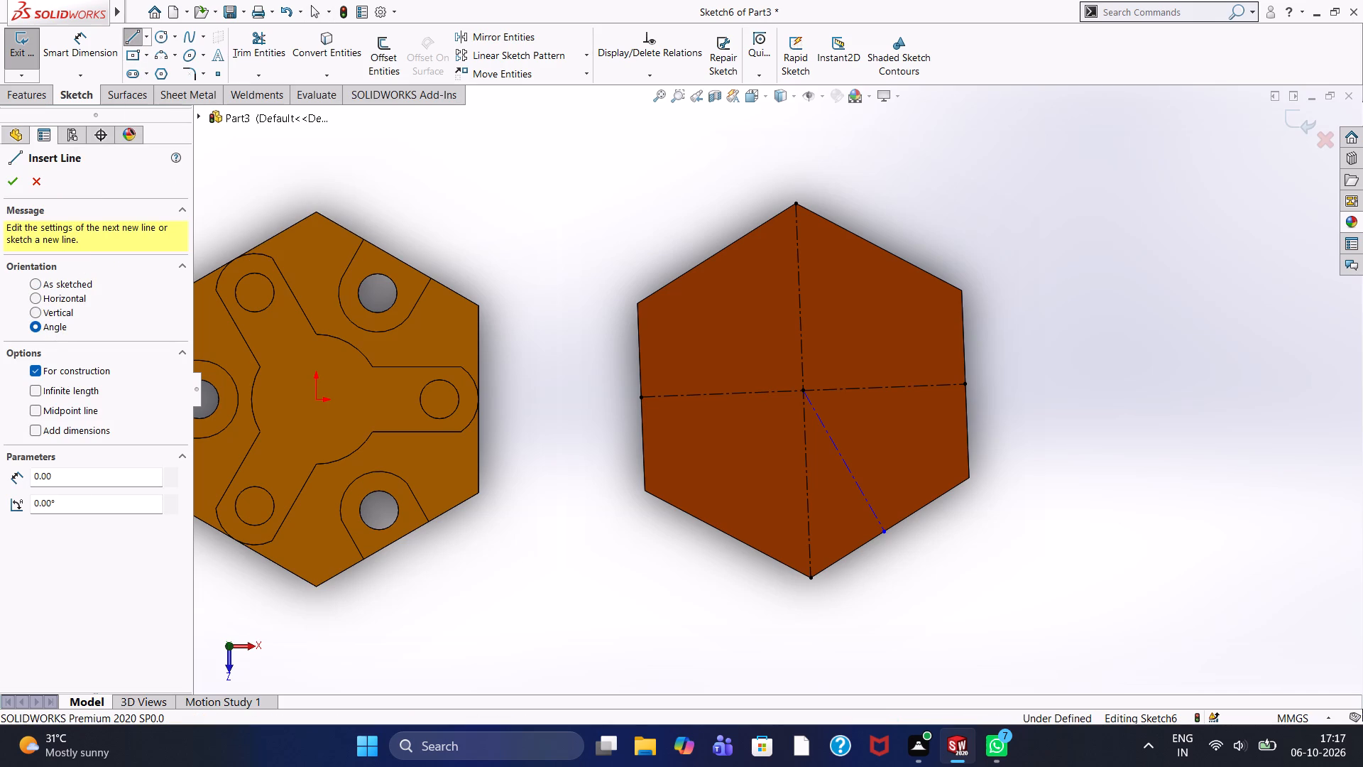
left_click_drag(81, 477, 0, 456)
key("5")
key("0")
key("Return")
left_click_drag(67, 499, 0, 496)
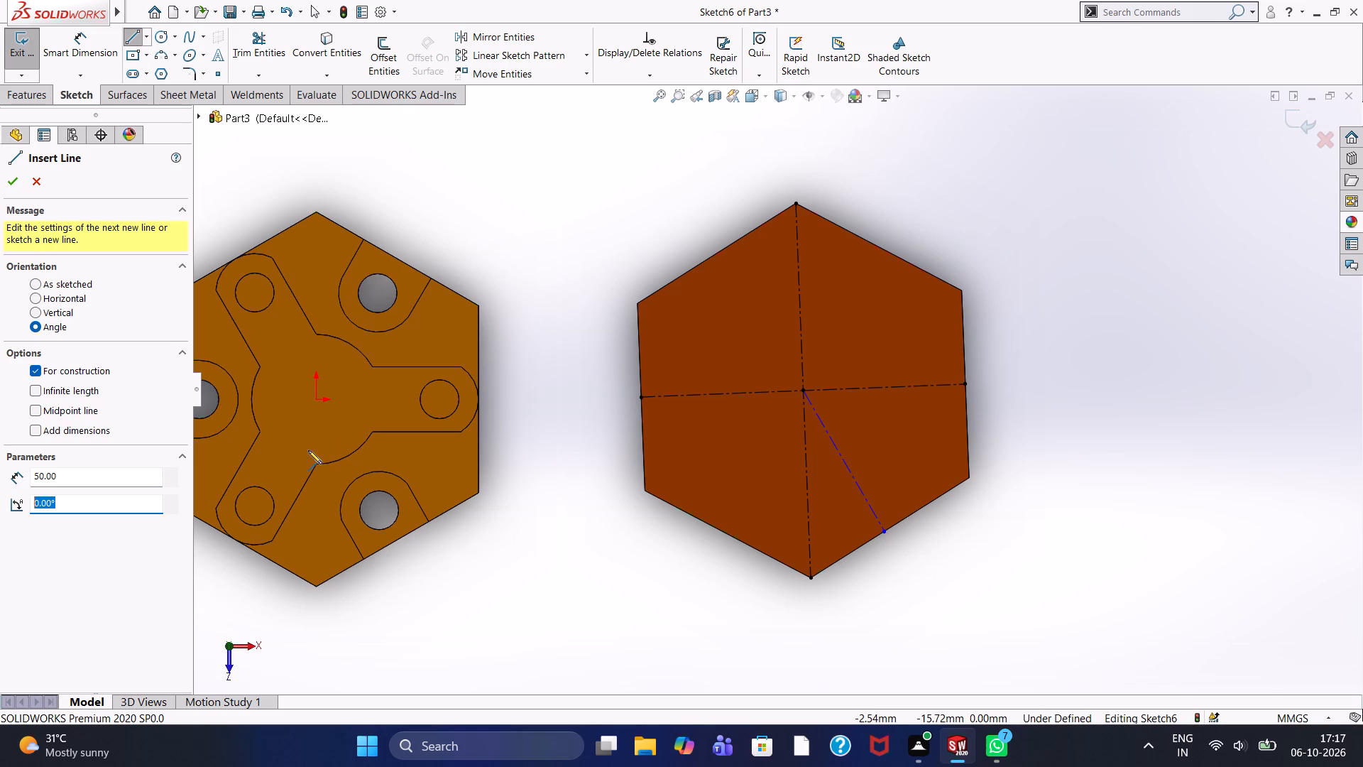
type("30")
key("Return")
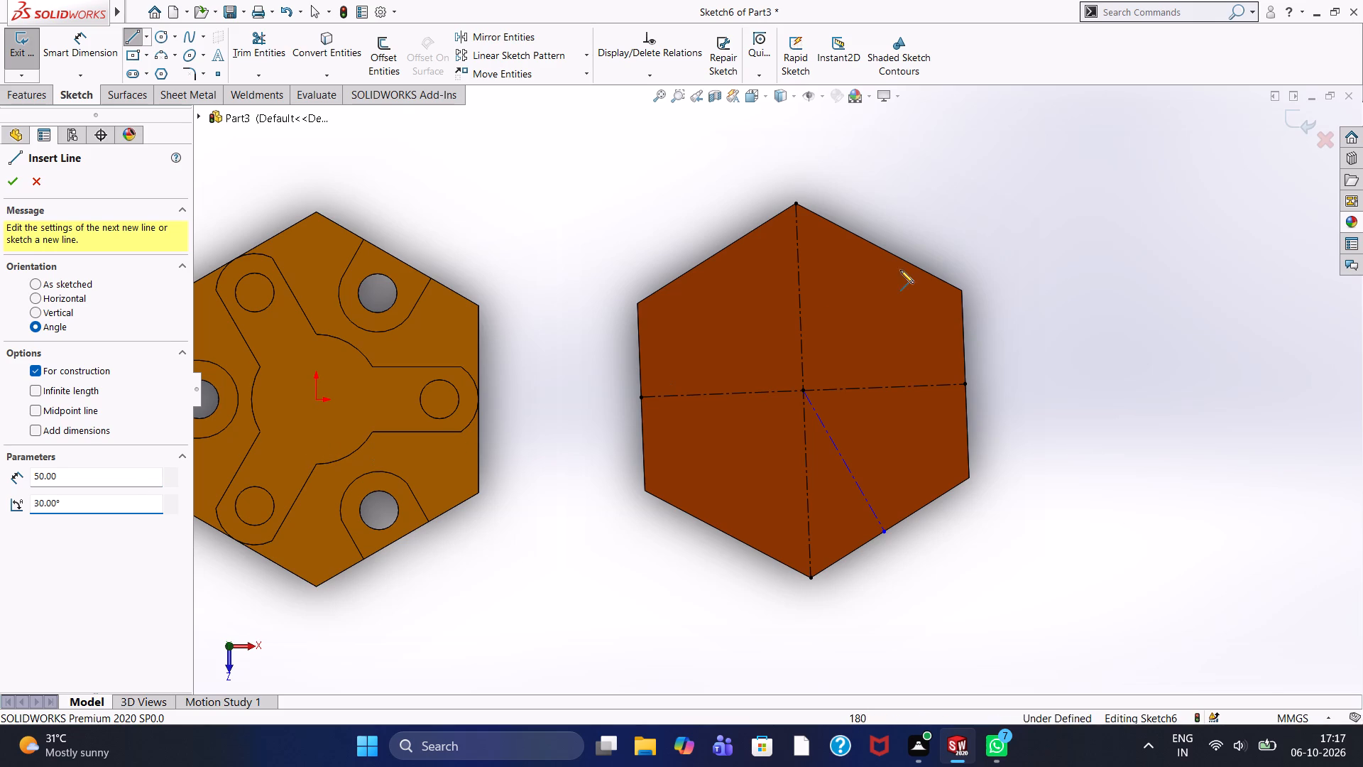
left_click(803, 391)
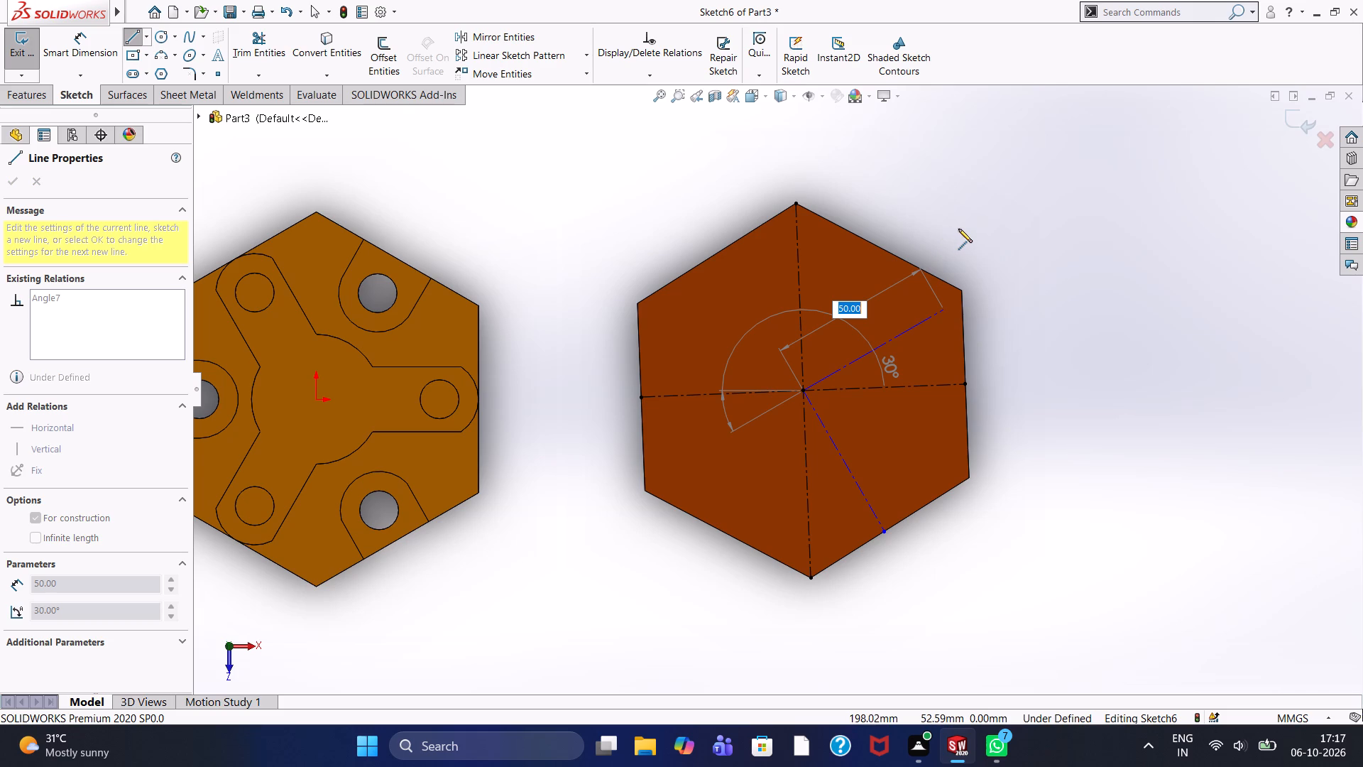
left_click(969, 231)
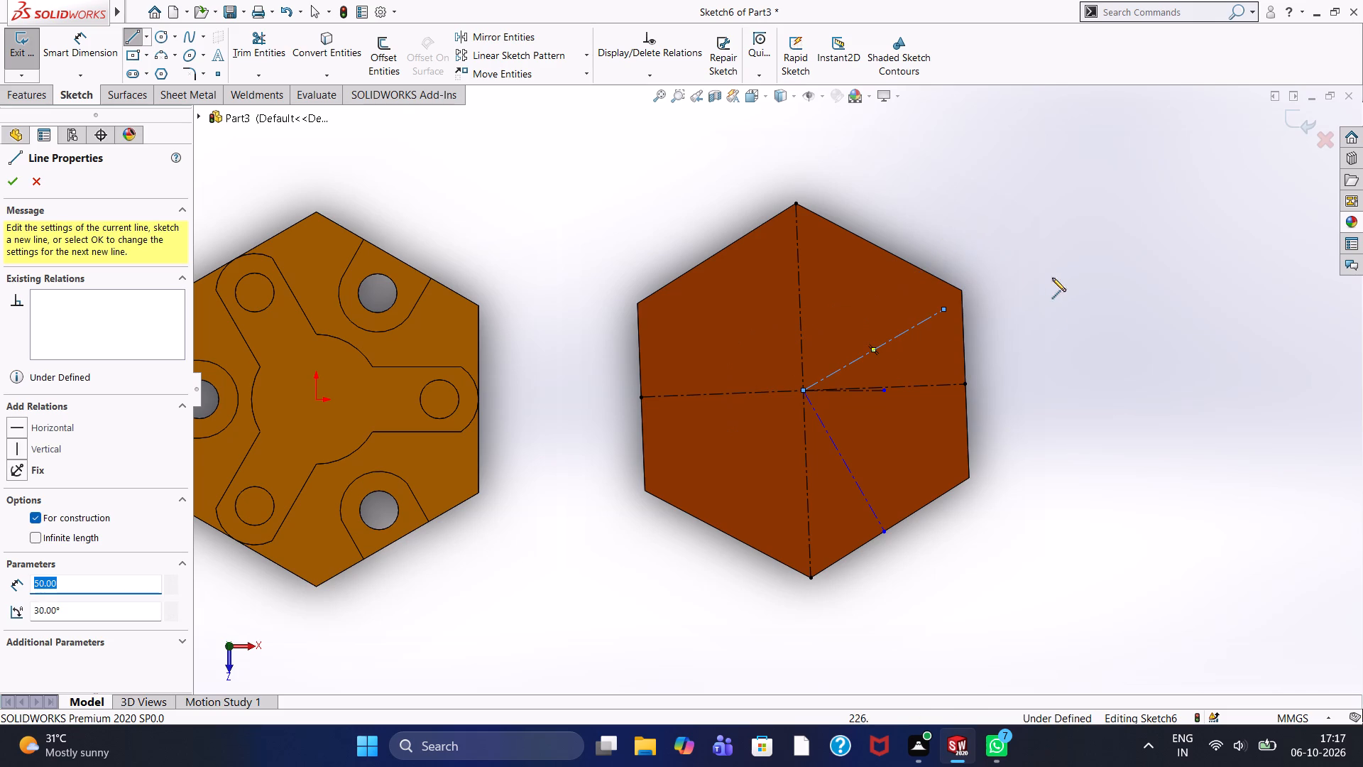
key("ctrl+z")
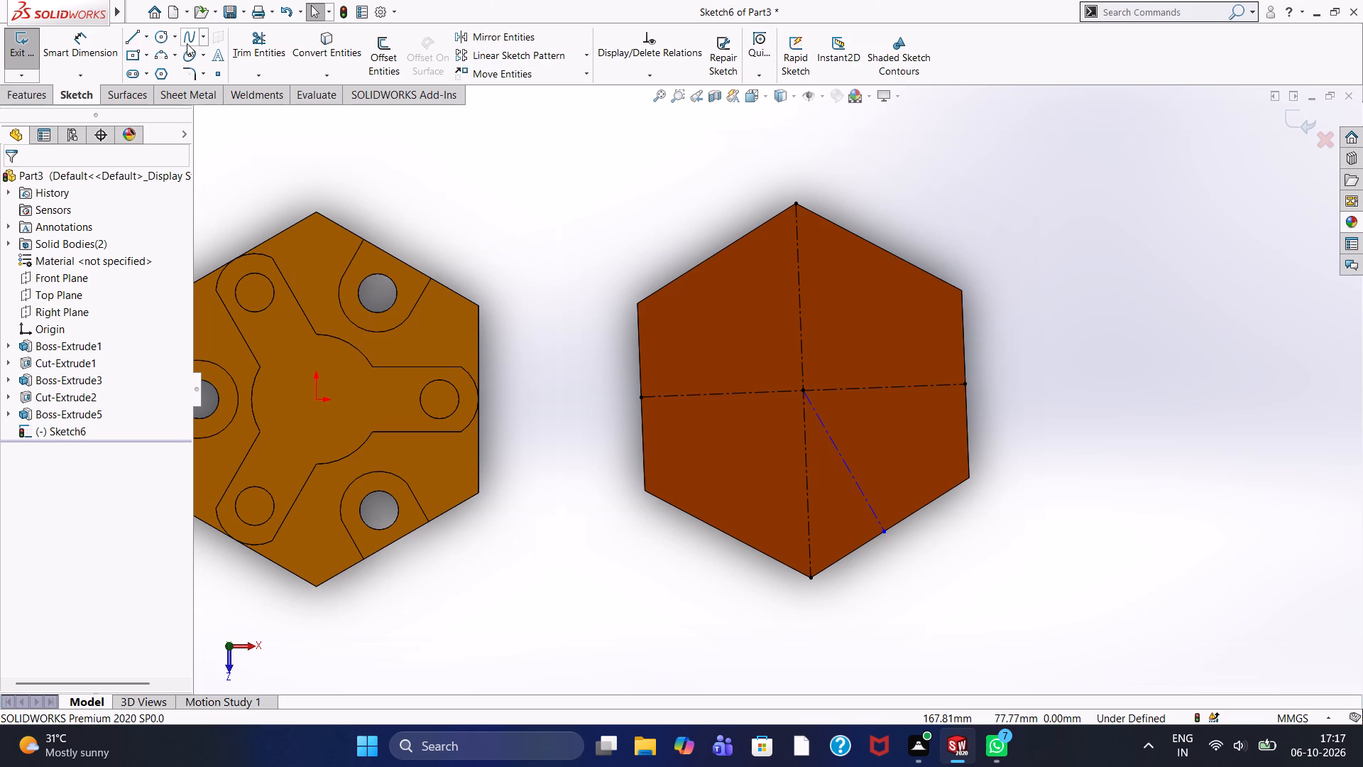
Draw an angled construction line, length 50 mm at 60°, from the centerlines' intersection to the plate's upper slanted edge.
left_click(128, 42)
left_click(48, 325)
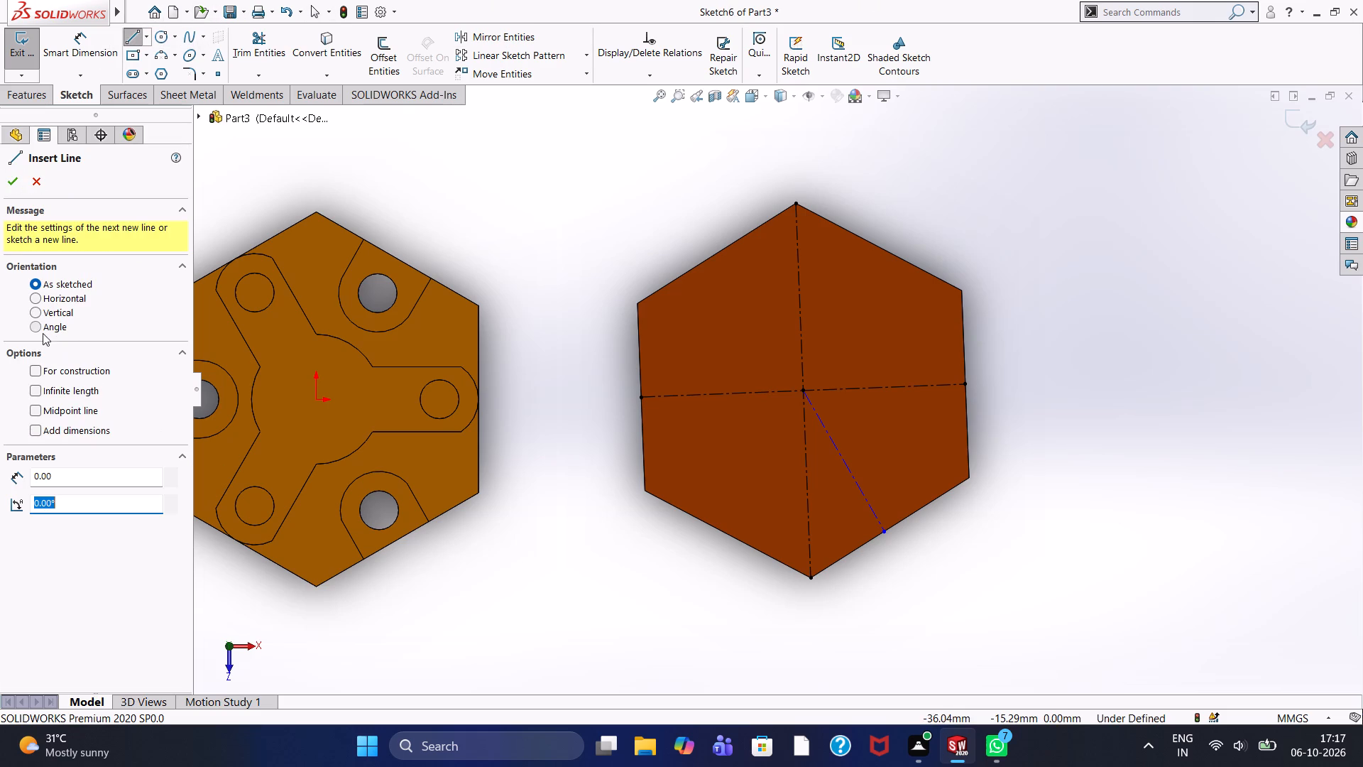
left_click(56, 369)
left_click_drag(67, 479, 0, 442)
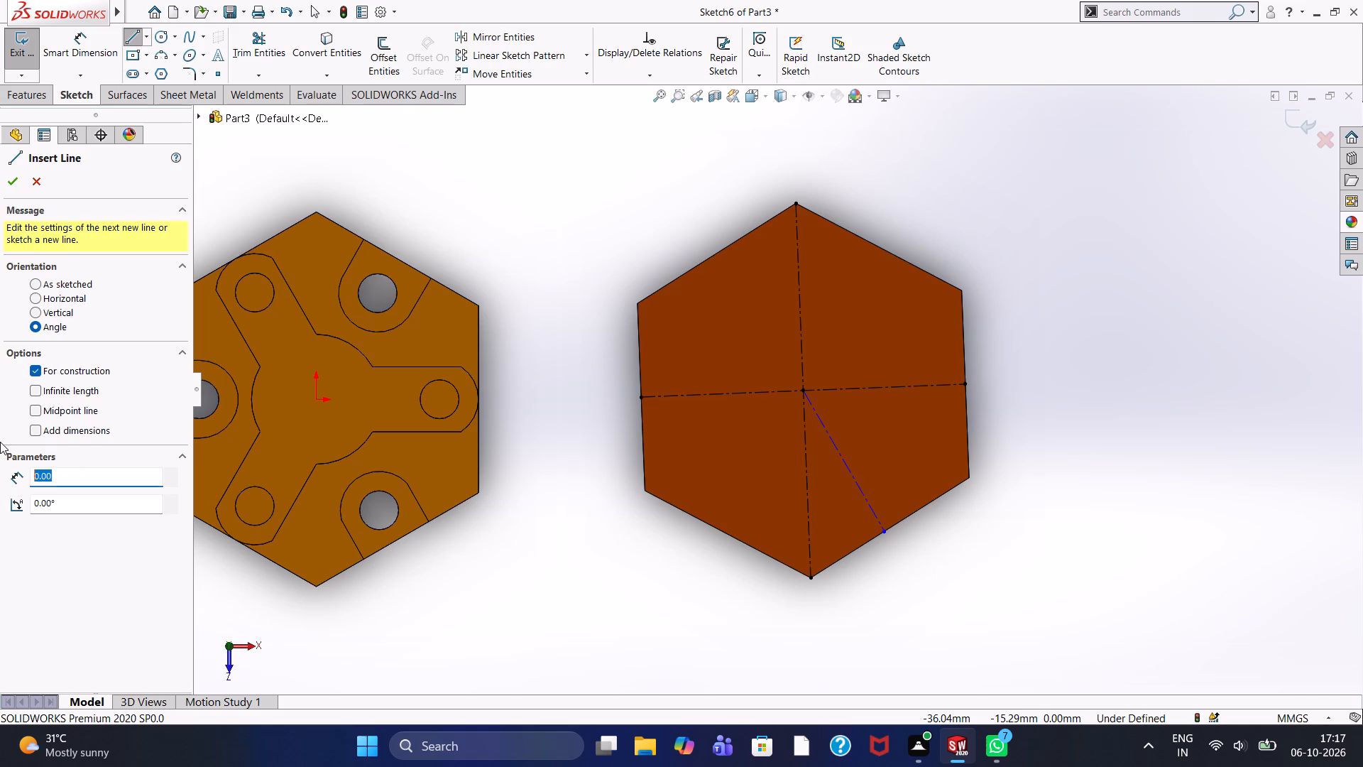
key("5")
key("0")
key("Return")
left_click_drag(68, 494, 0, 507)
left_click_drag(98, 503, 0, 521)
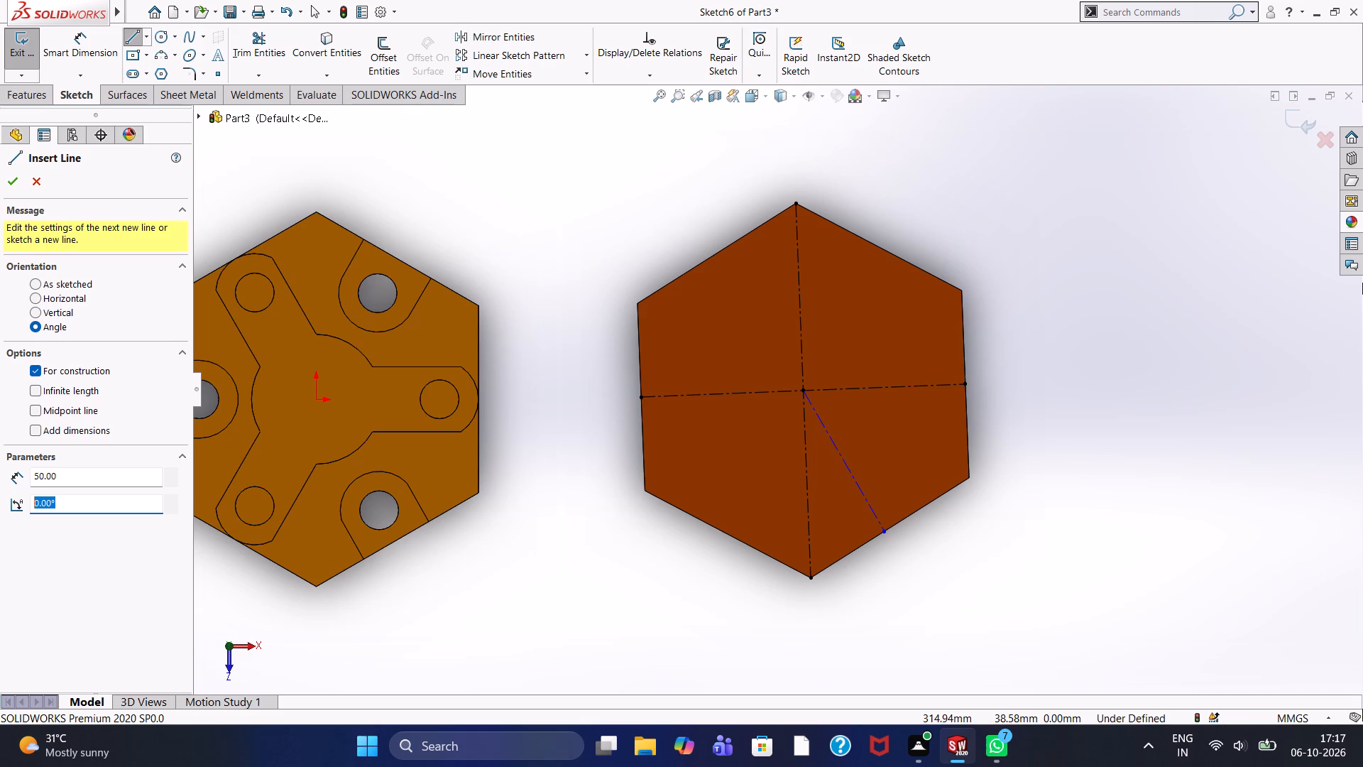
type("60")
key("Return")
left_click(805, 388)
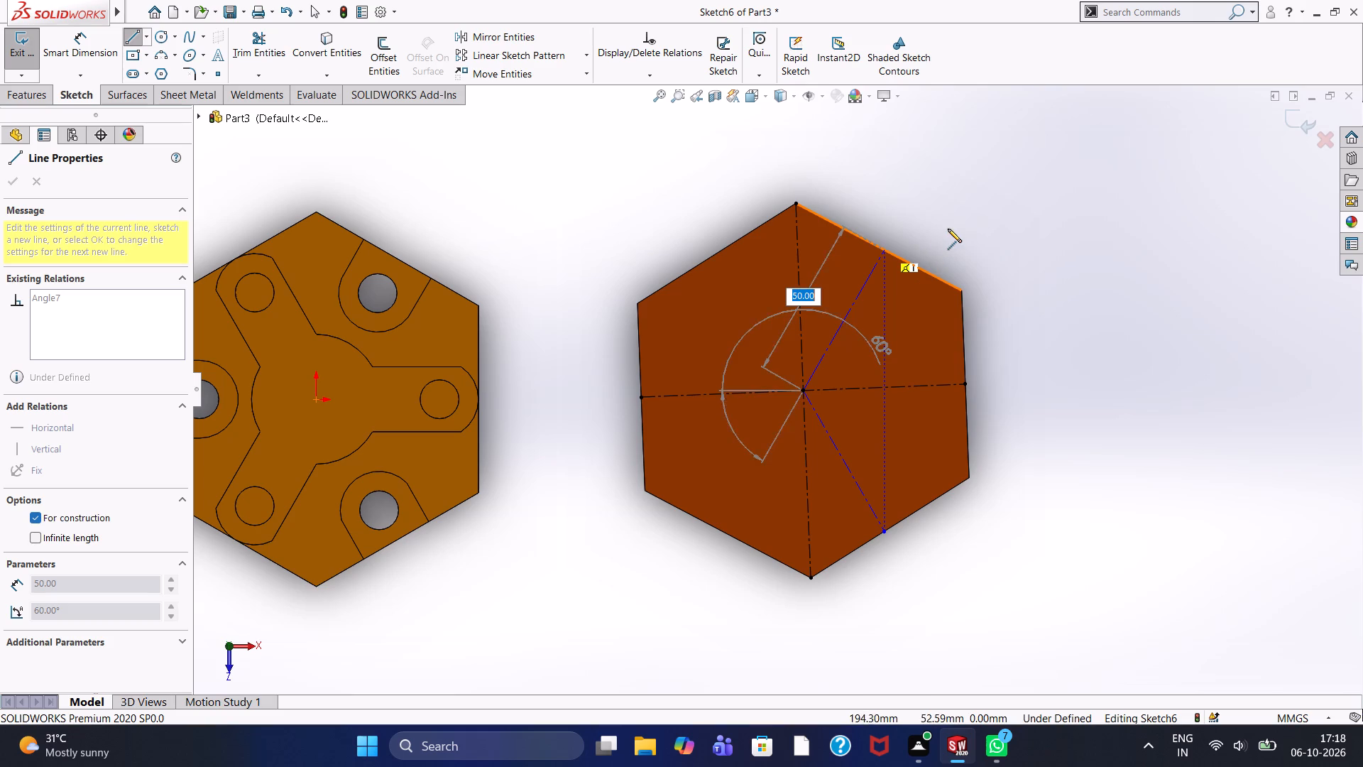
left_click(948, 228)
right_click(986, 205)
left_click(1005, 219)
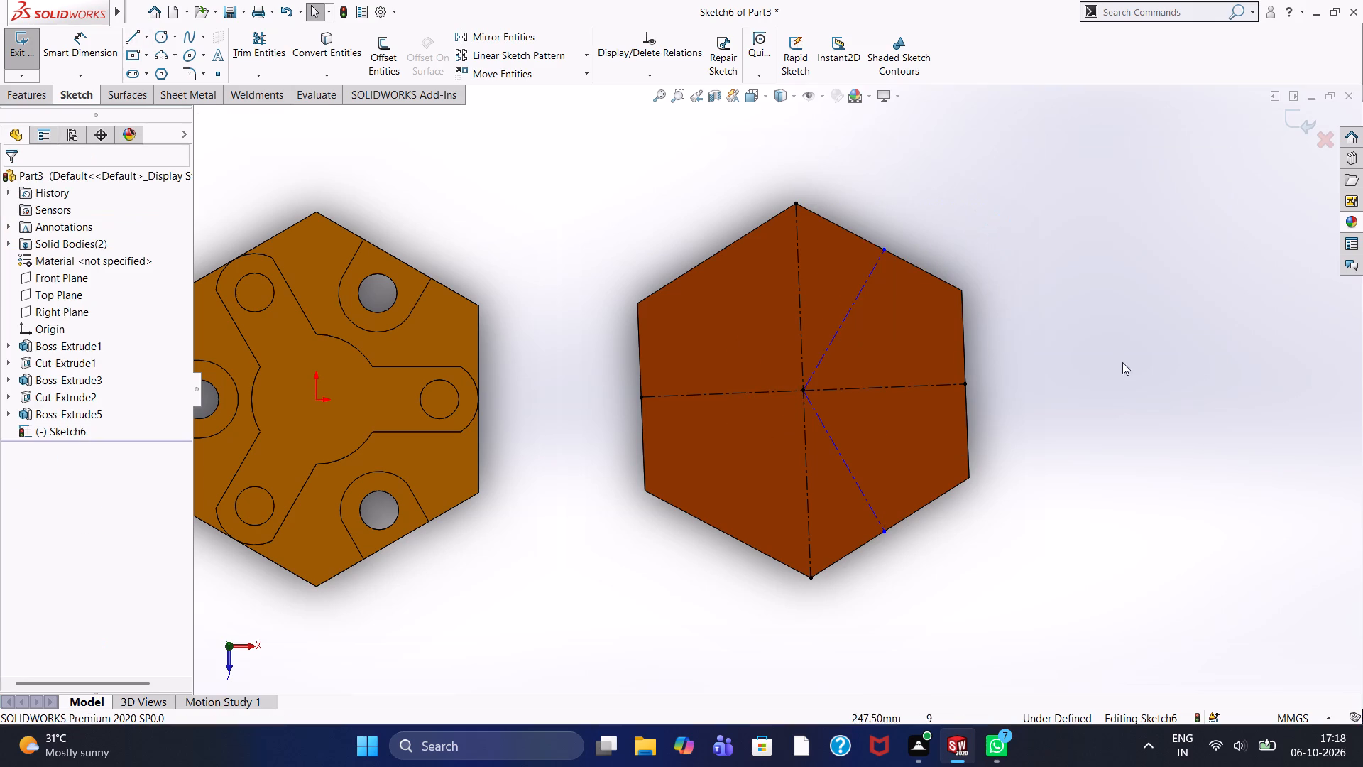
Mirror the 60° construction line about the plate's vertex-to-vertex centerline, keeping the original.
left_click(490, 35)
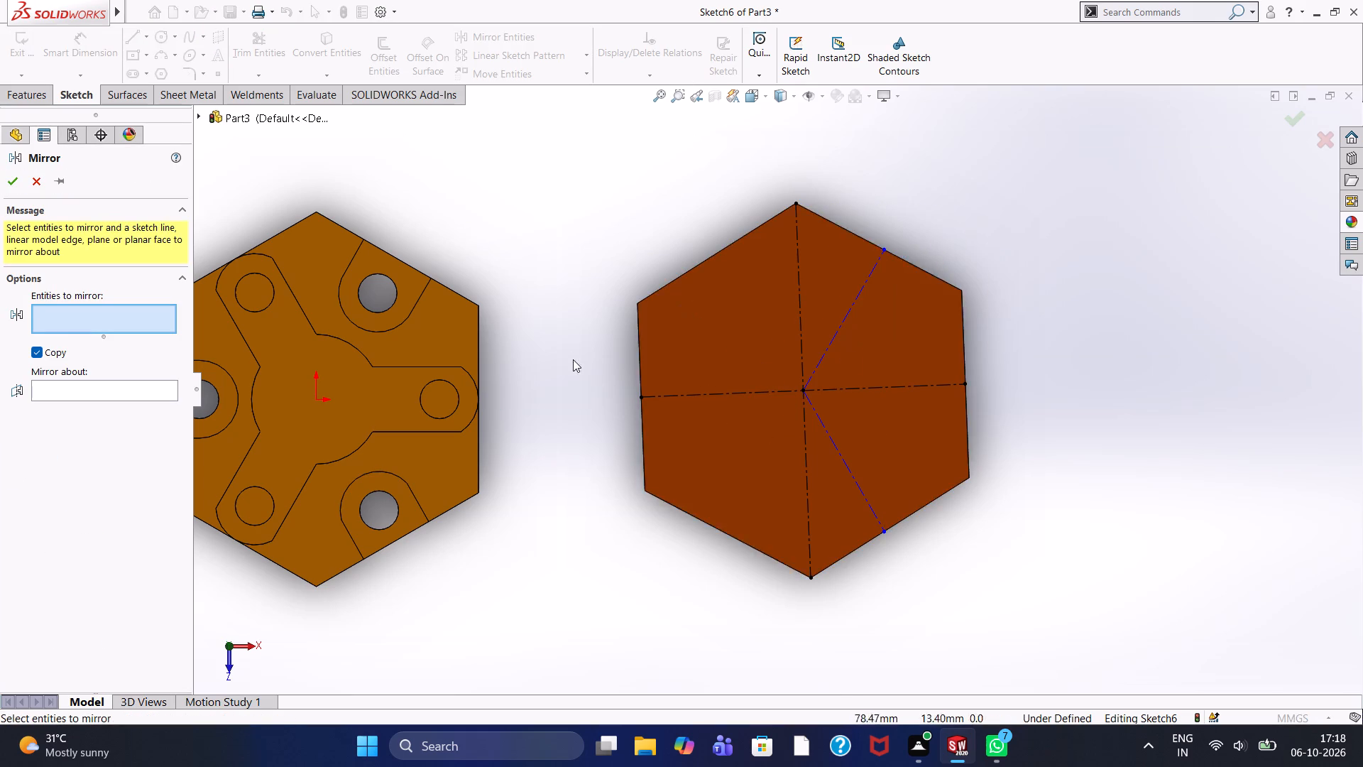
left_click(843, 327)
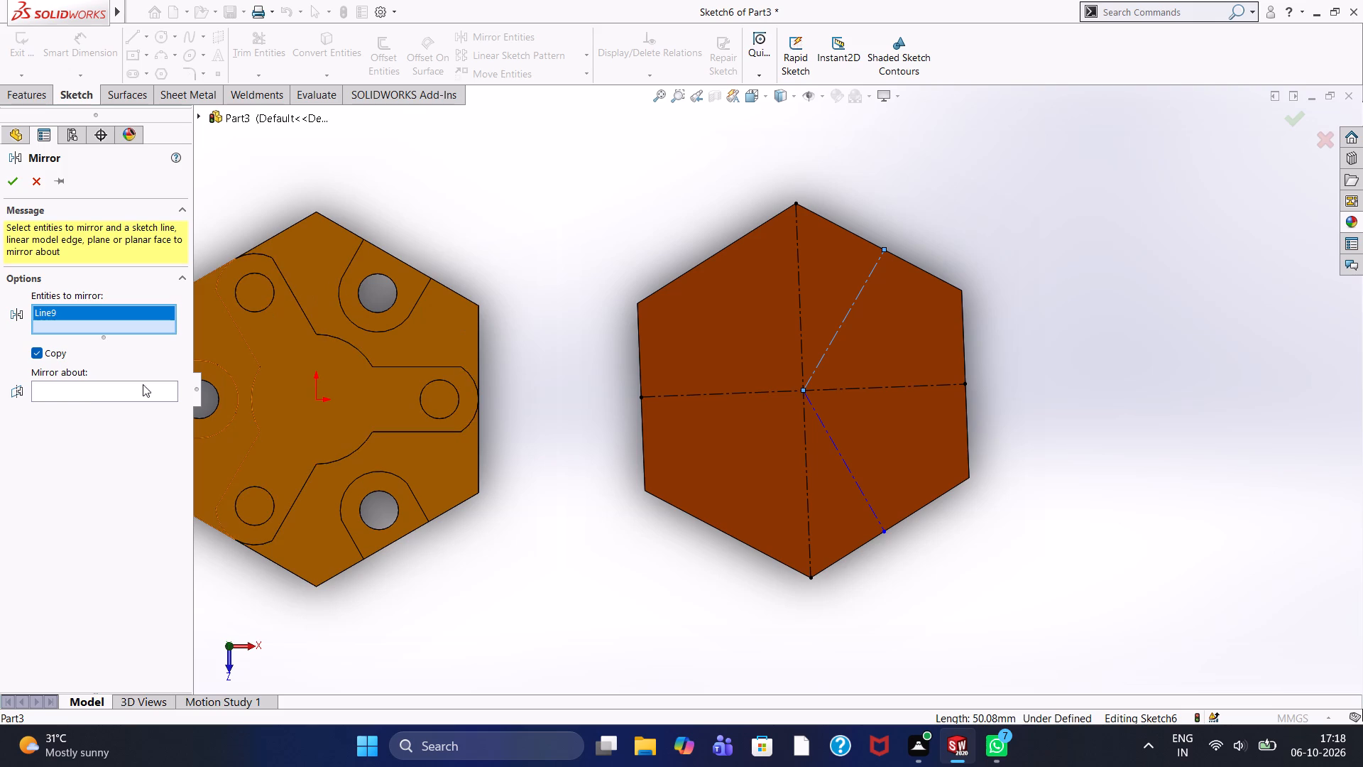
left_click(121, 394)
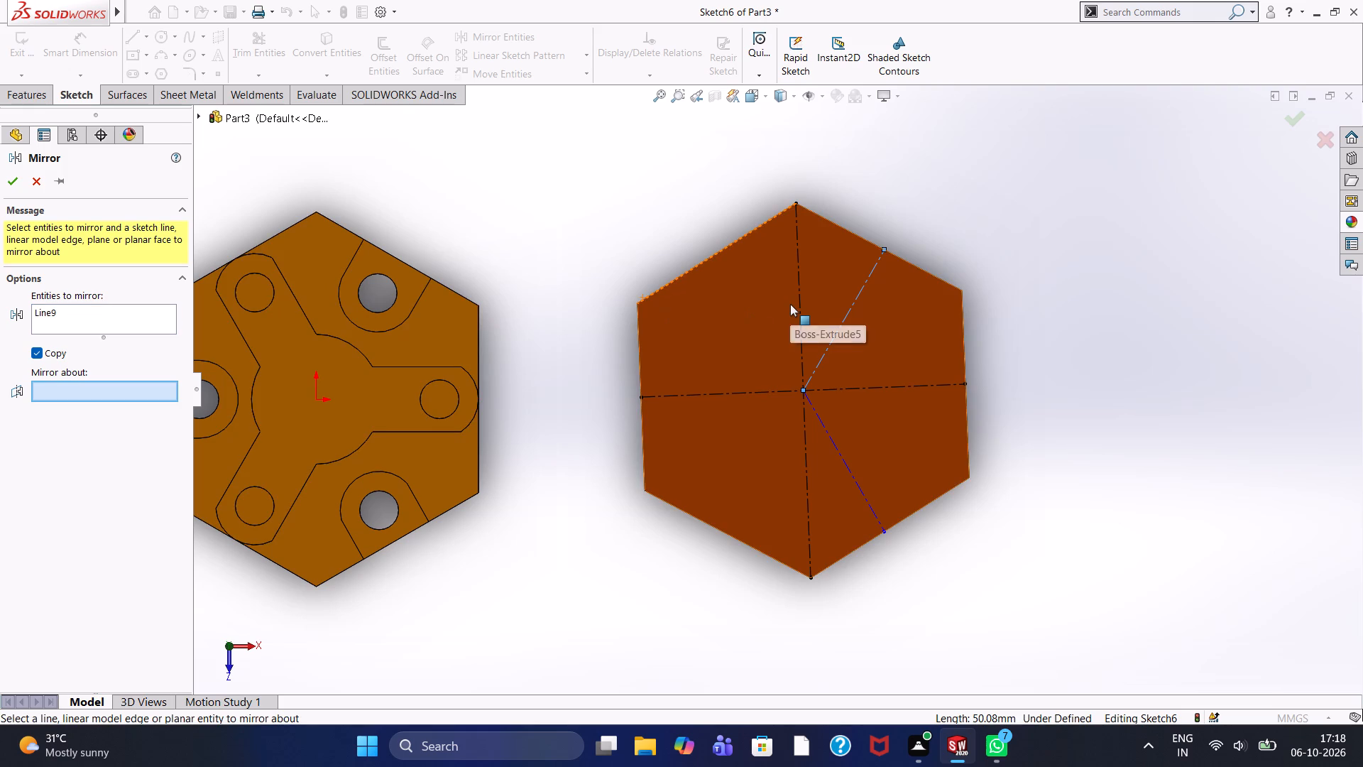
left_click(797, 309)
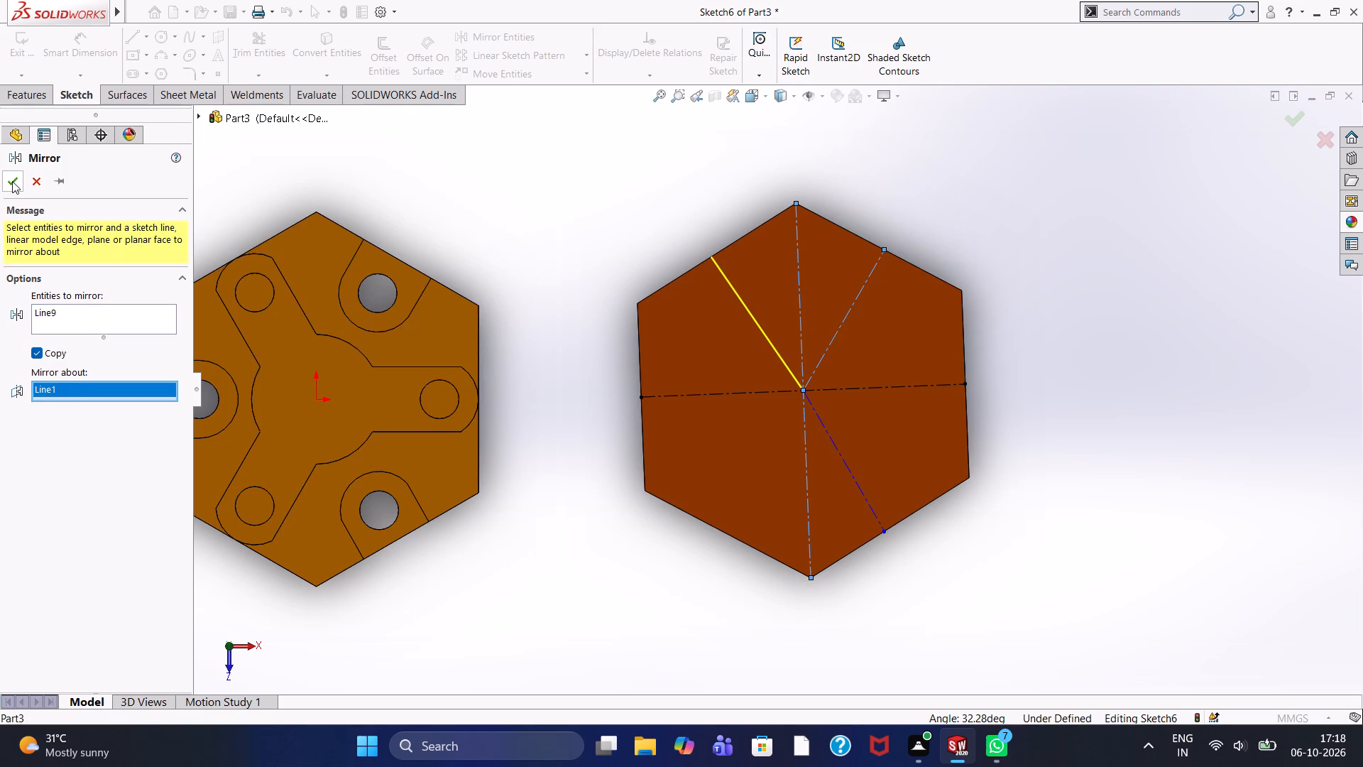
left_click(14, 178)
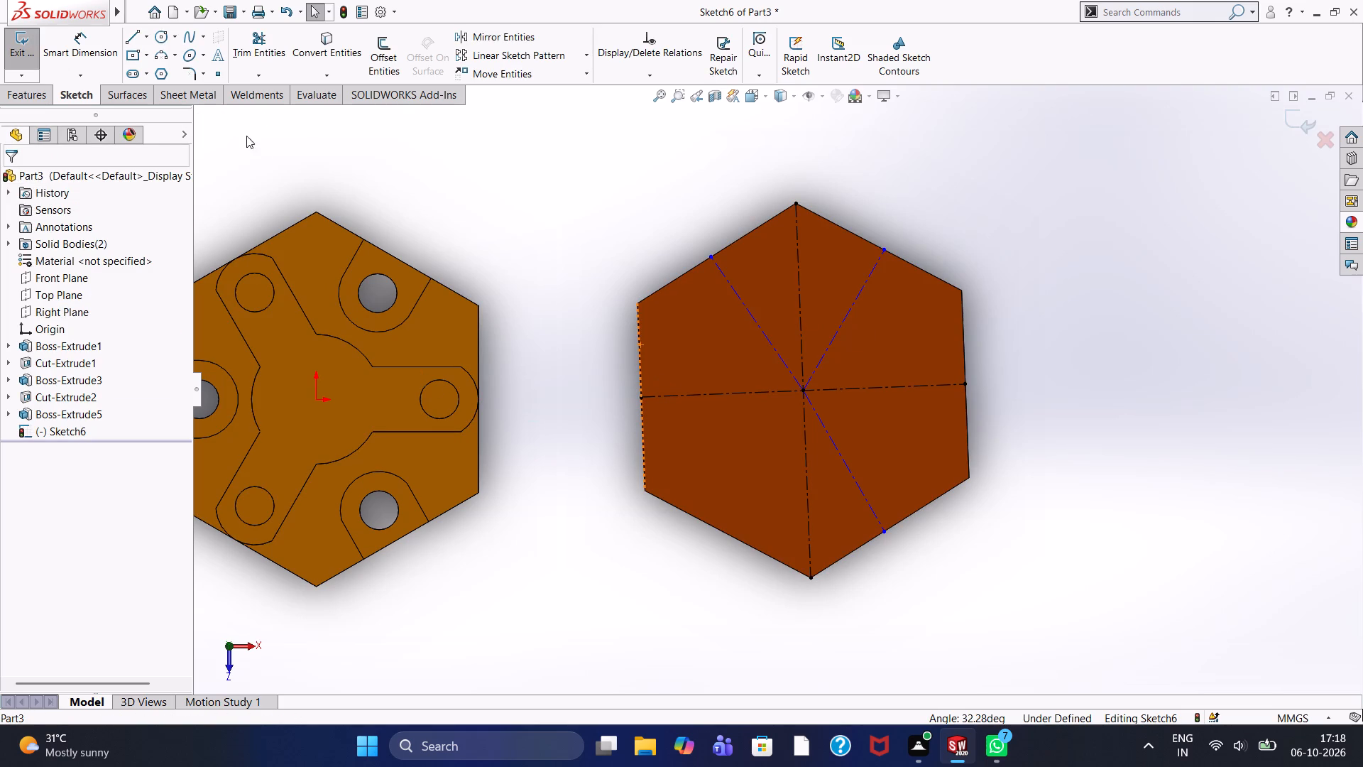
Mirror the 300° construction line about the same vertex-to-vertex centerline, keeping the original.
left_click(489, 34)
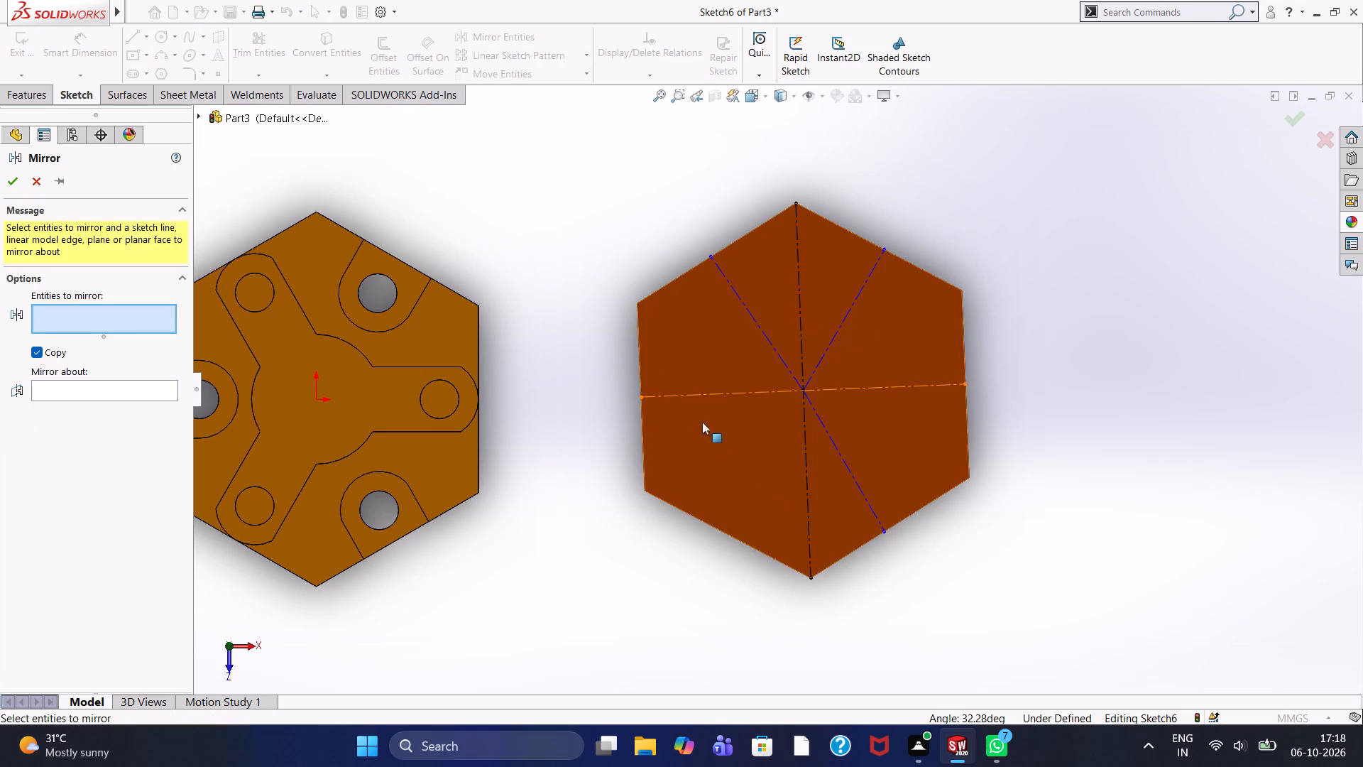
left_click(858, 475)
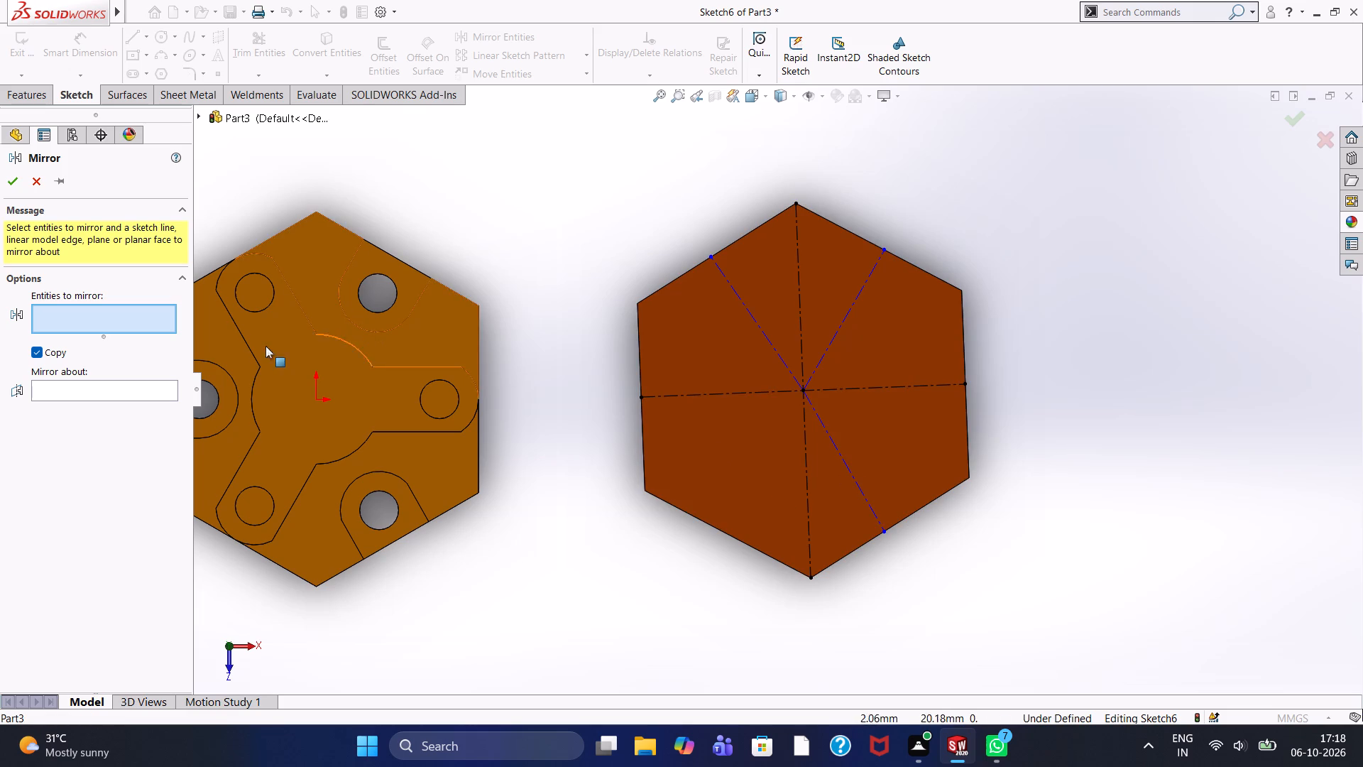
left_click(861, 490)
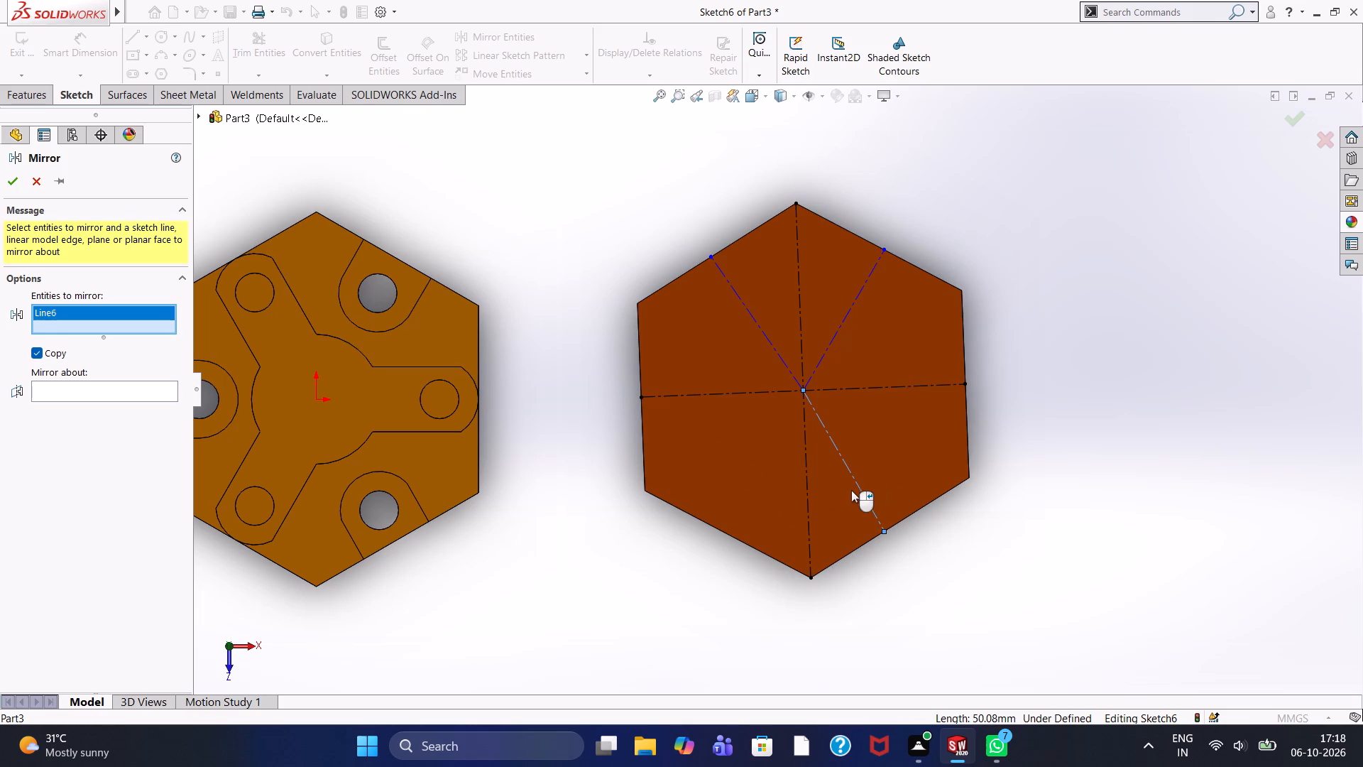
left_click(144, 389)
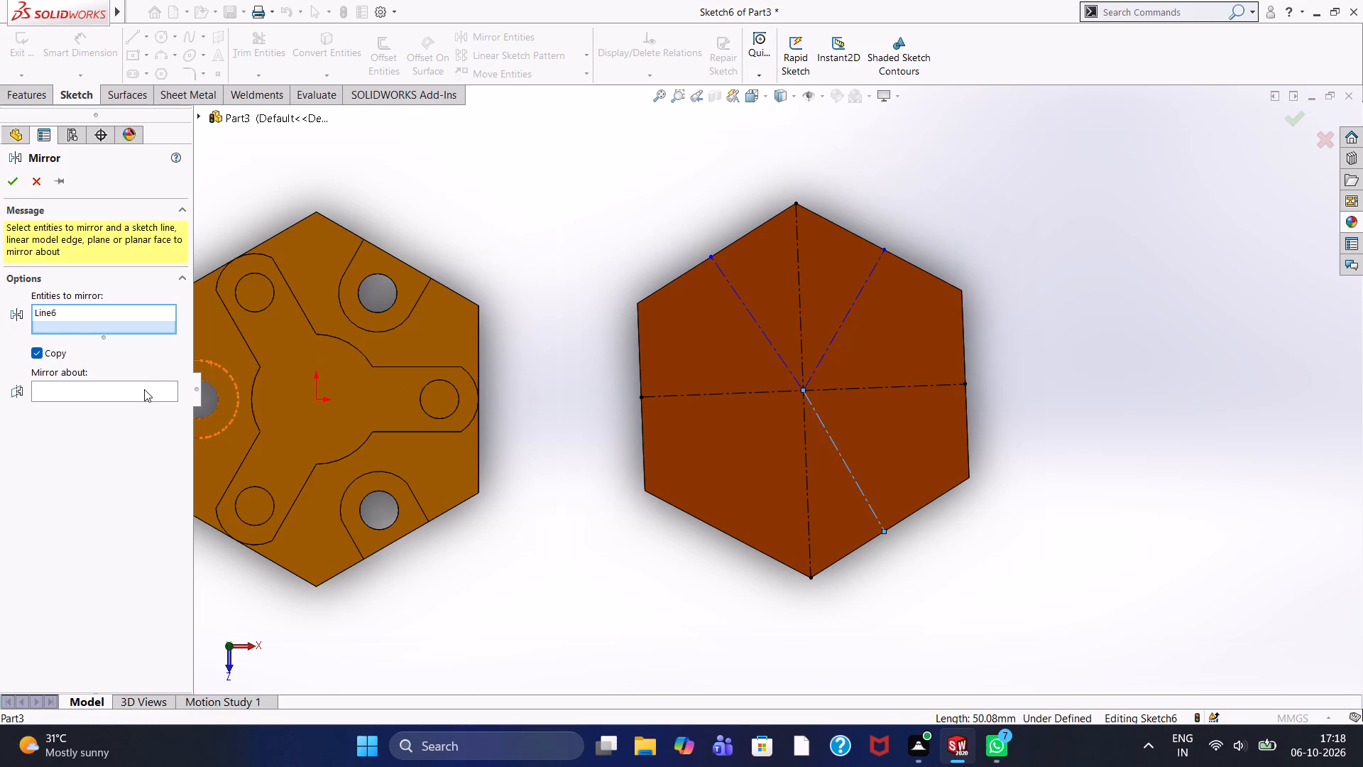
left_click(806, 498)
left_click(21, 182)
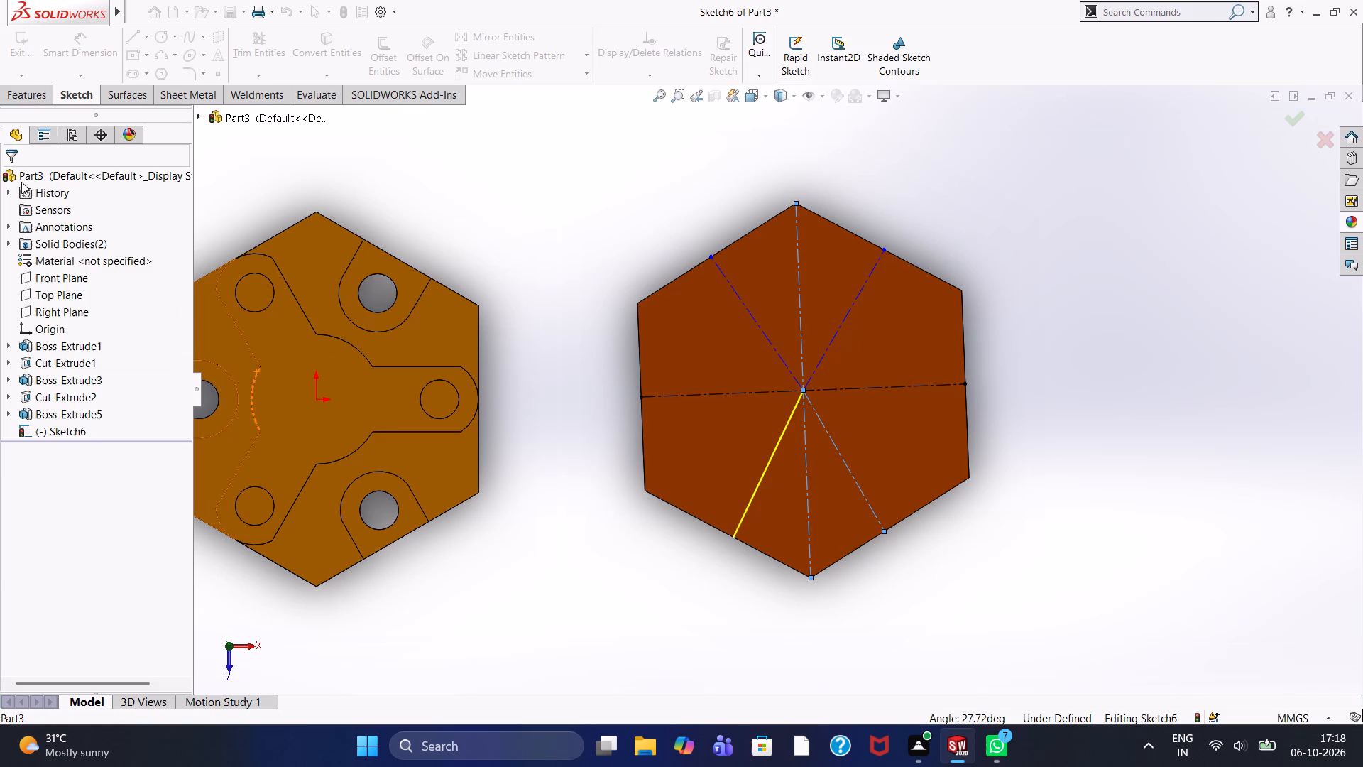
left_click(600, 236)
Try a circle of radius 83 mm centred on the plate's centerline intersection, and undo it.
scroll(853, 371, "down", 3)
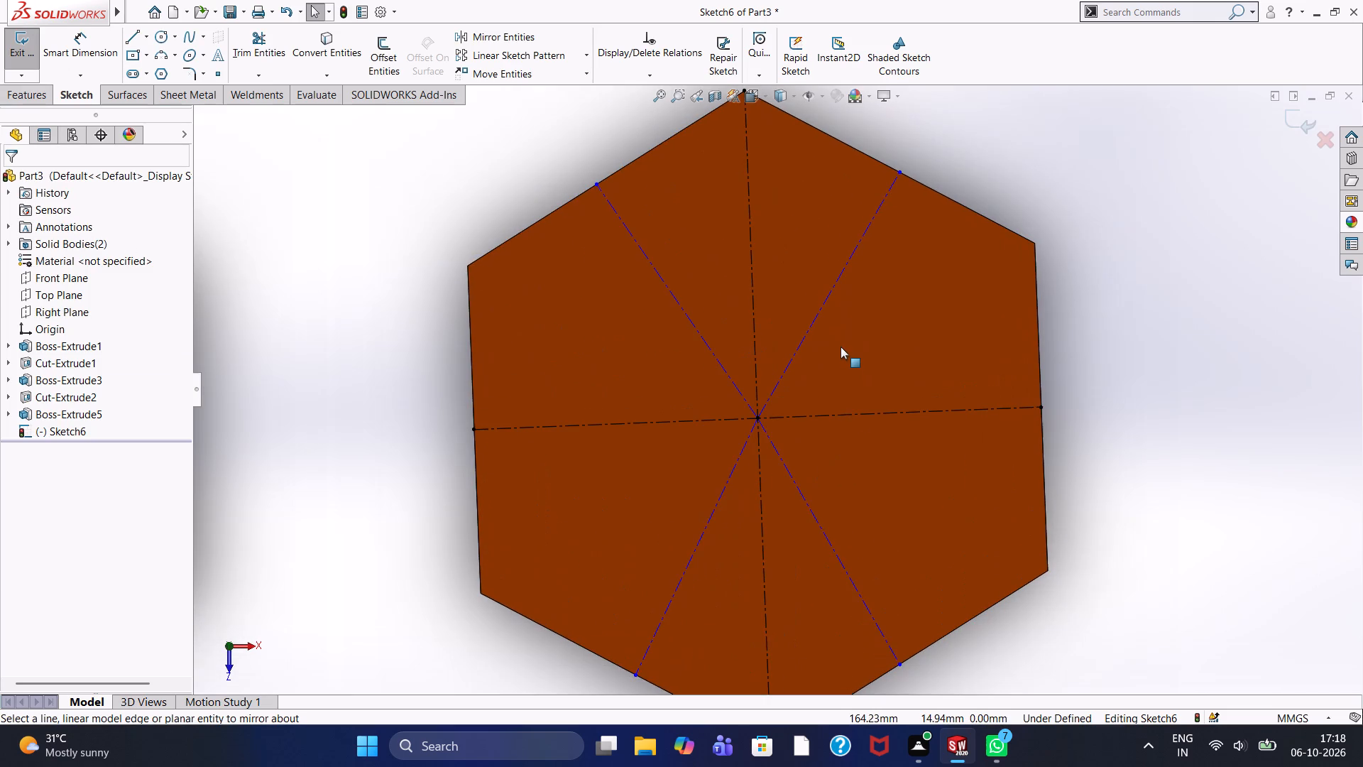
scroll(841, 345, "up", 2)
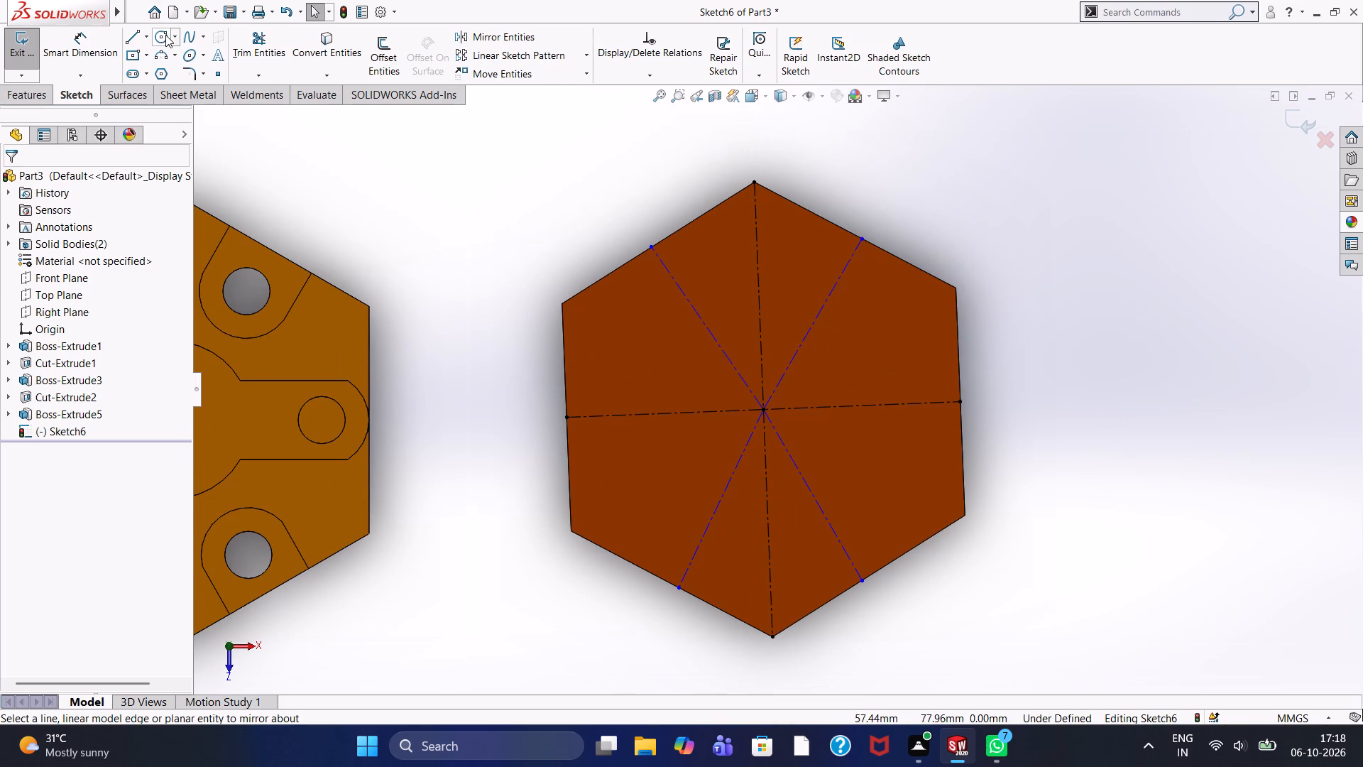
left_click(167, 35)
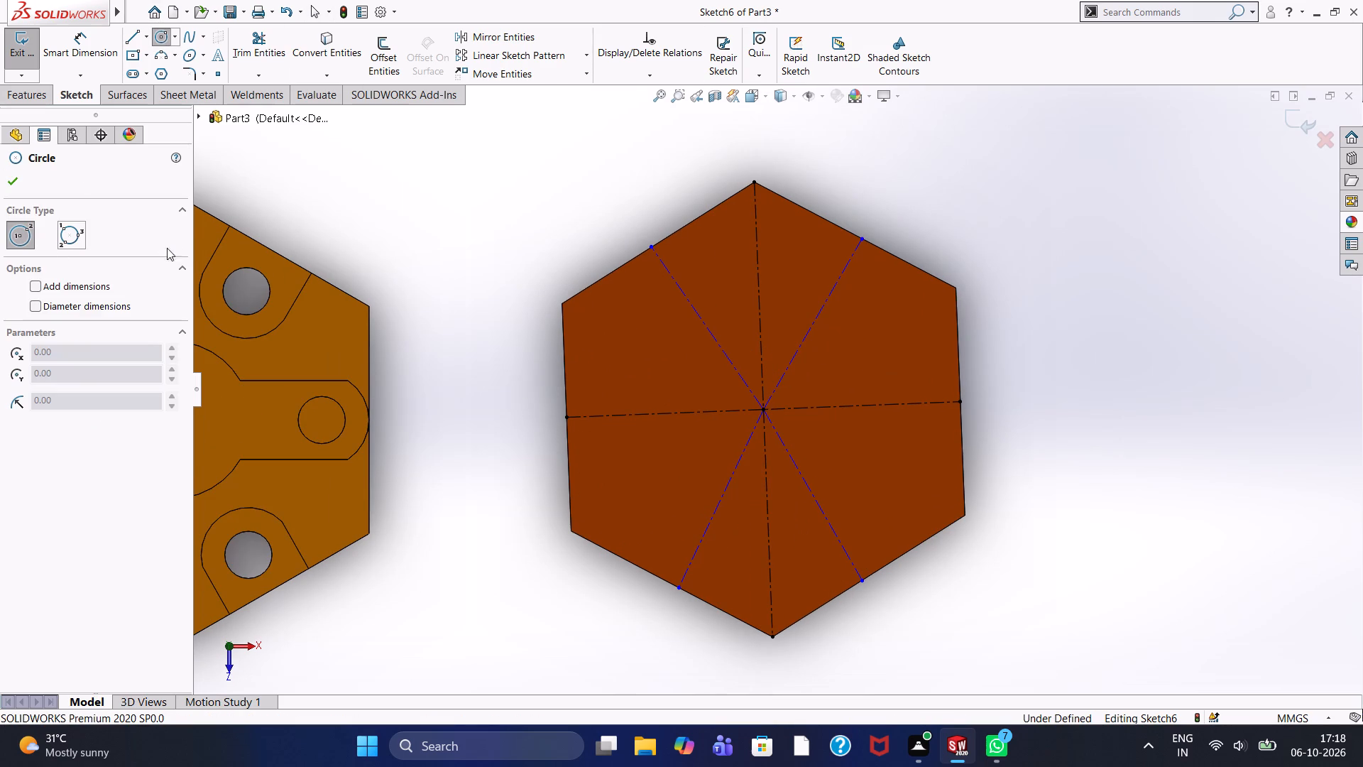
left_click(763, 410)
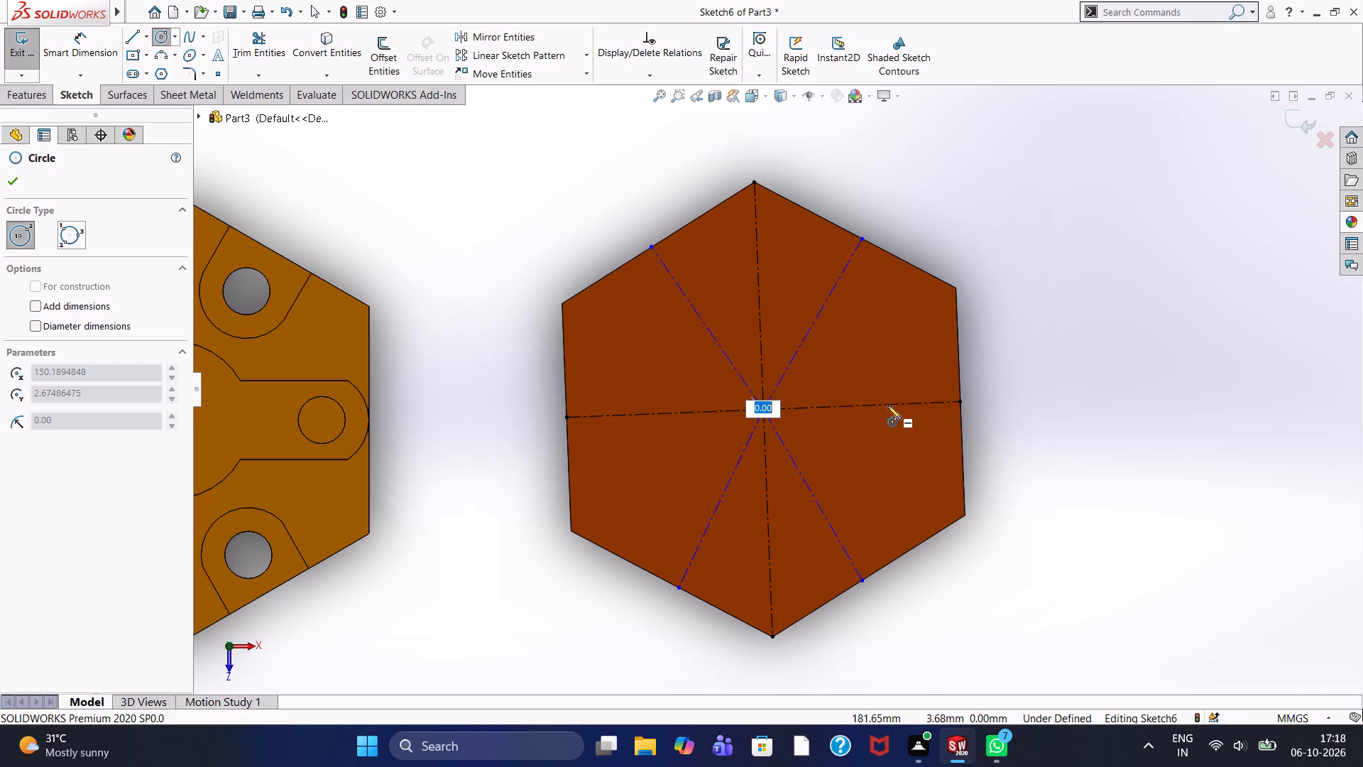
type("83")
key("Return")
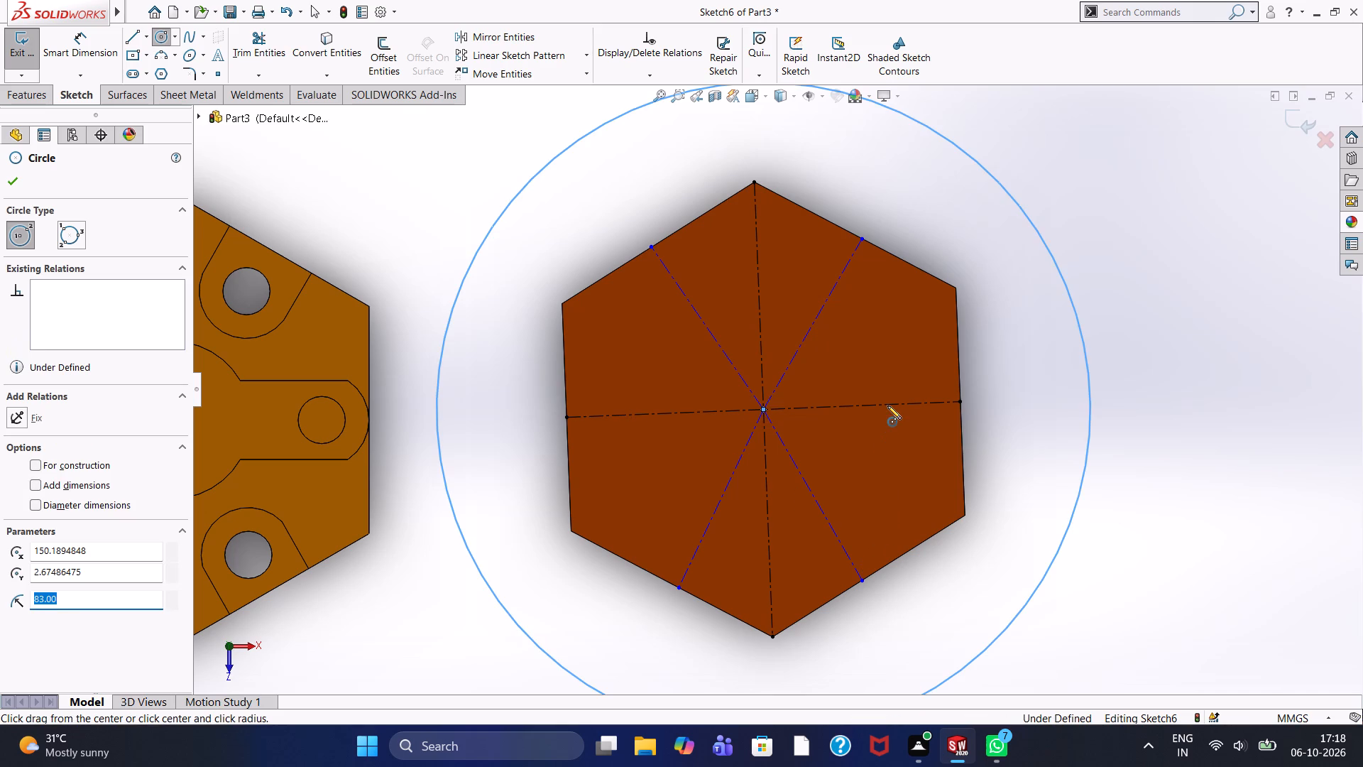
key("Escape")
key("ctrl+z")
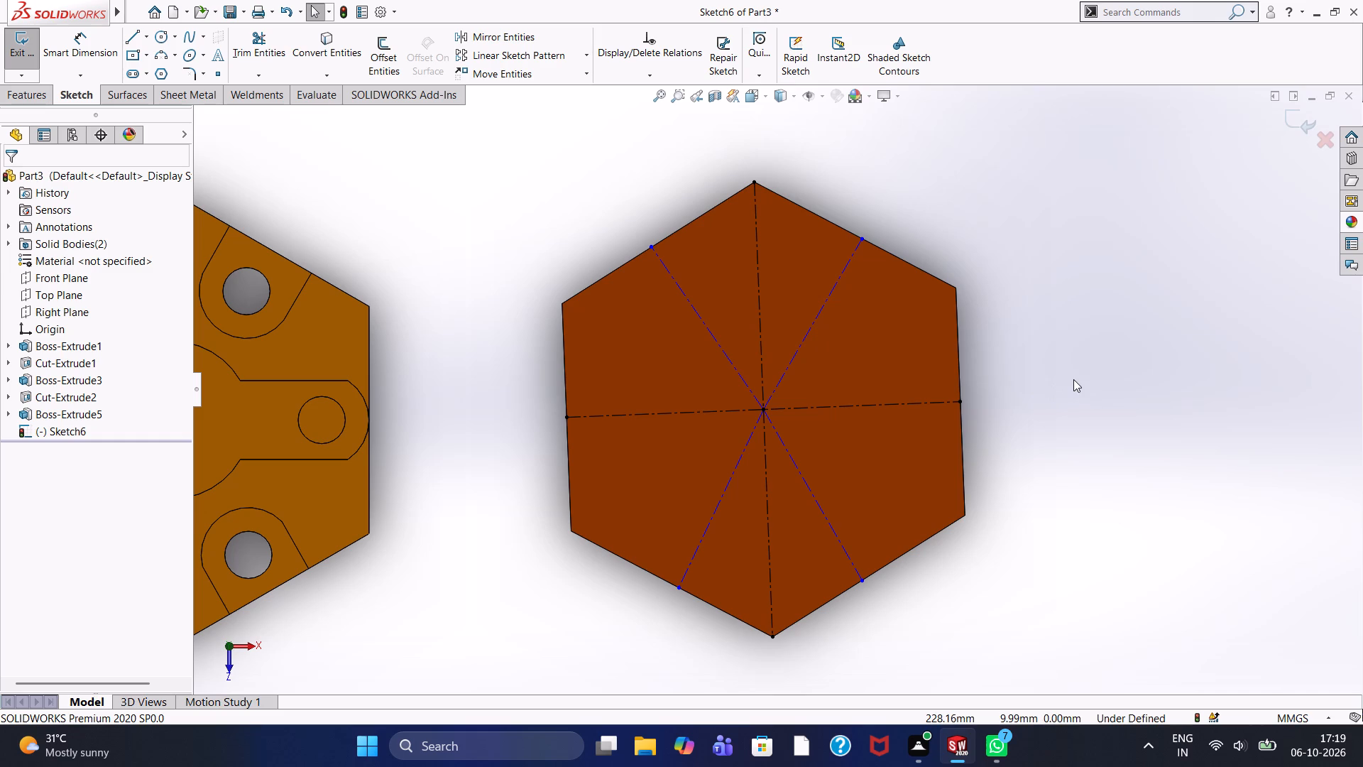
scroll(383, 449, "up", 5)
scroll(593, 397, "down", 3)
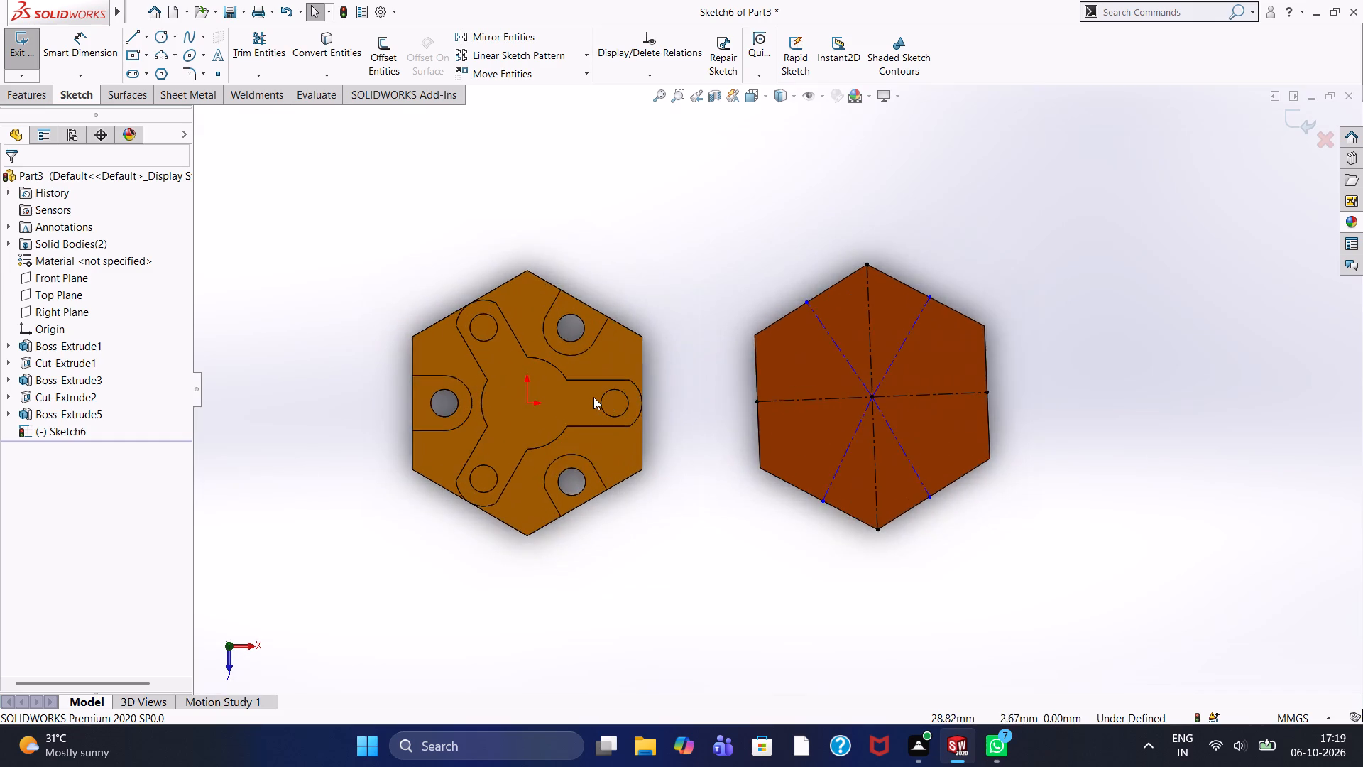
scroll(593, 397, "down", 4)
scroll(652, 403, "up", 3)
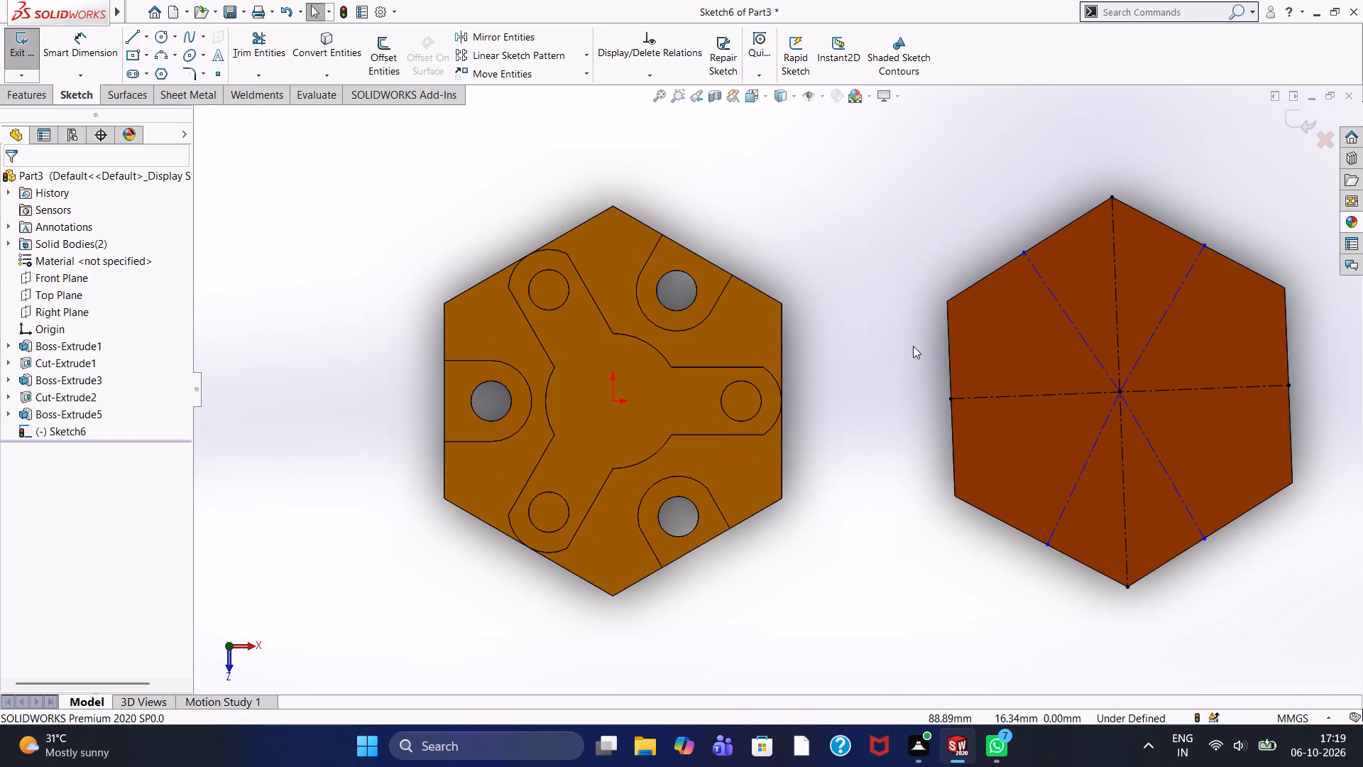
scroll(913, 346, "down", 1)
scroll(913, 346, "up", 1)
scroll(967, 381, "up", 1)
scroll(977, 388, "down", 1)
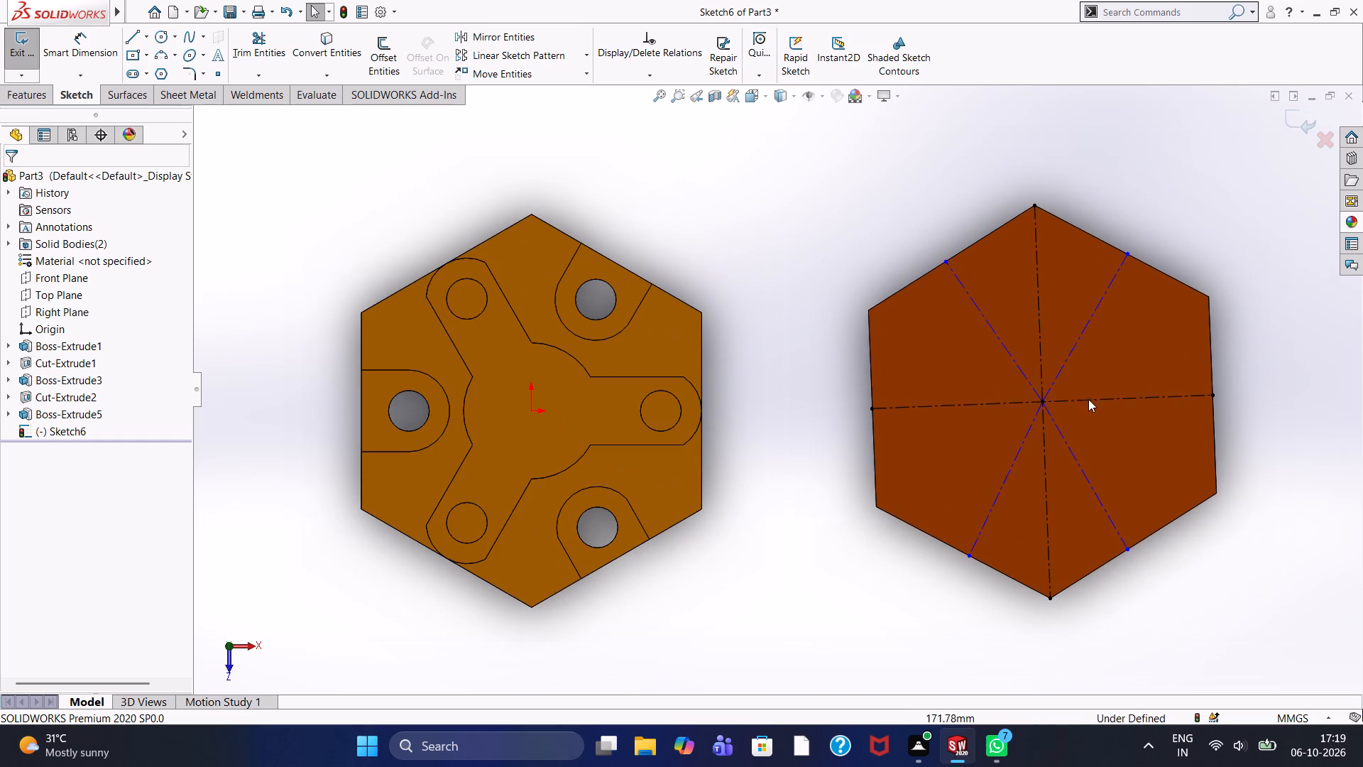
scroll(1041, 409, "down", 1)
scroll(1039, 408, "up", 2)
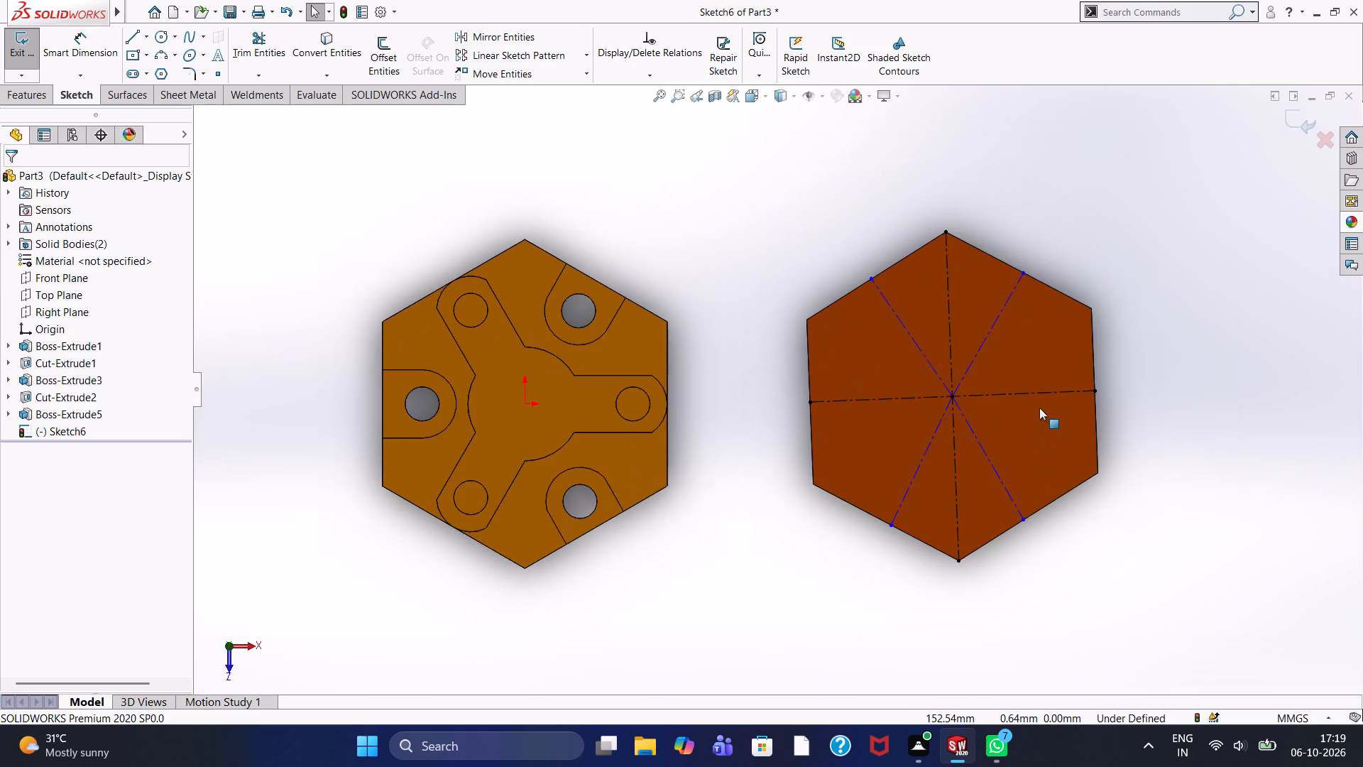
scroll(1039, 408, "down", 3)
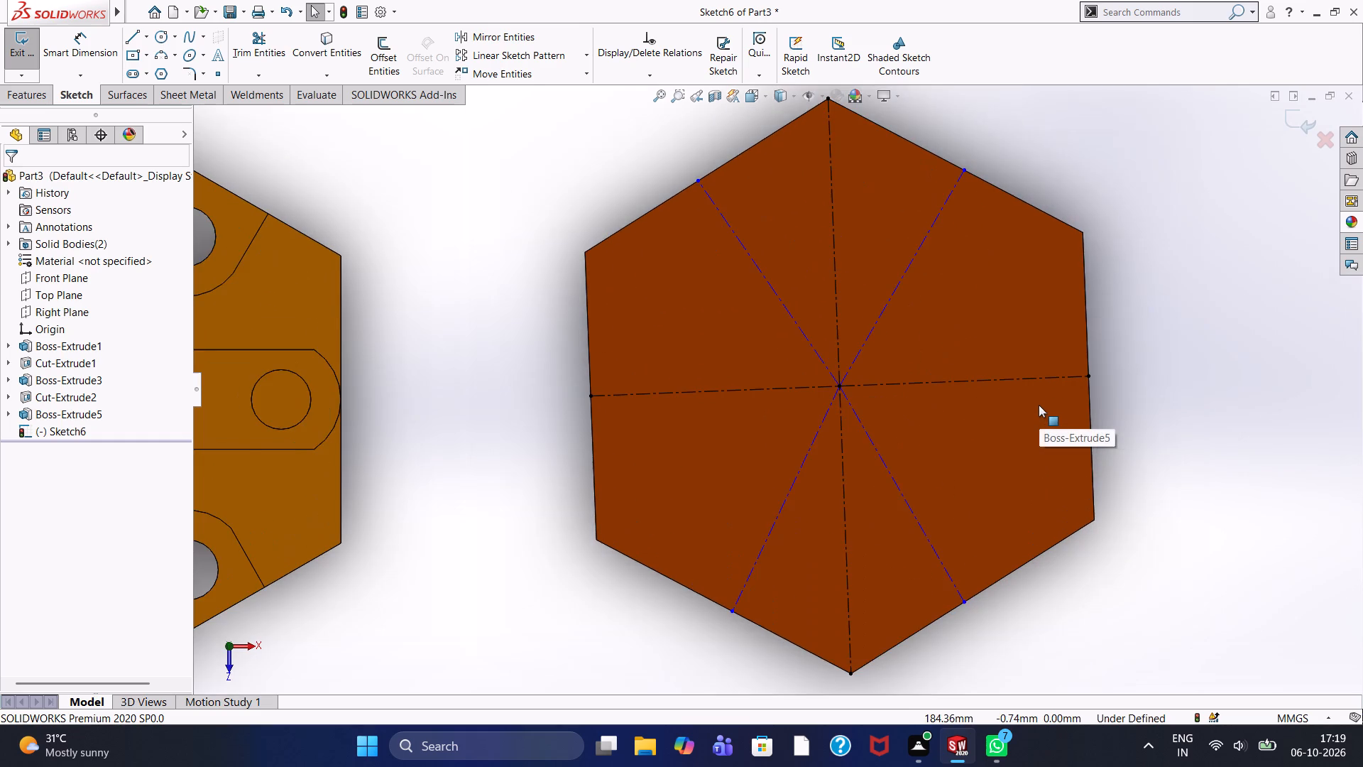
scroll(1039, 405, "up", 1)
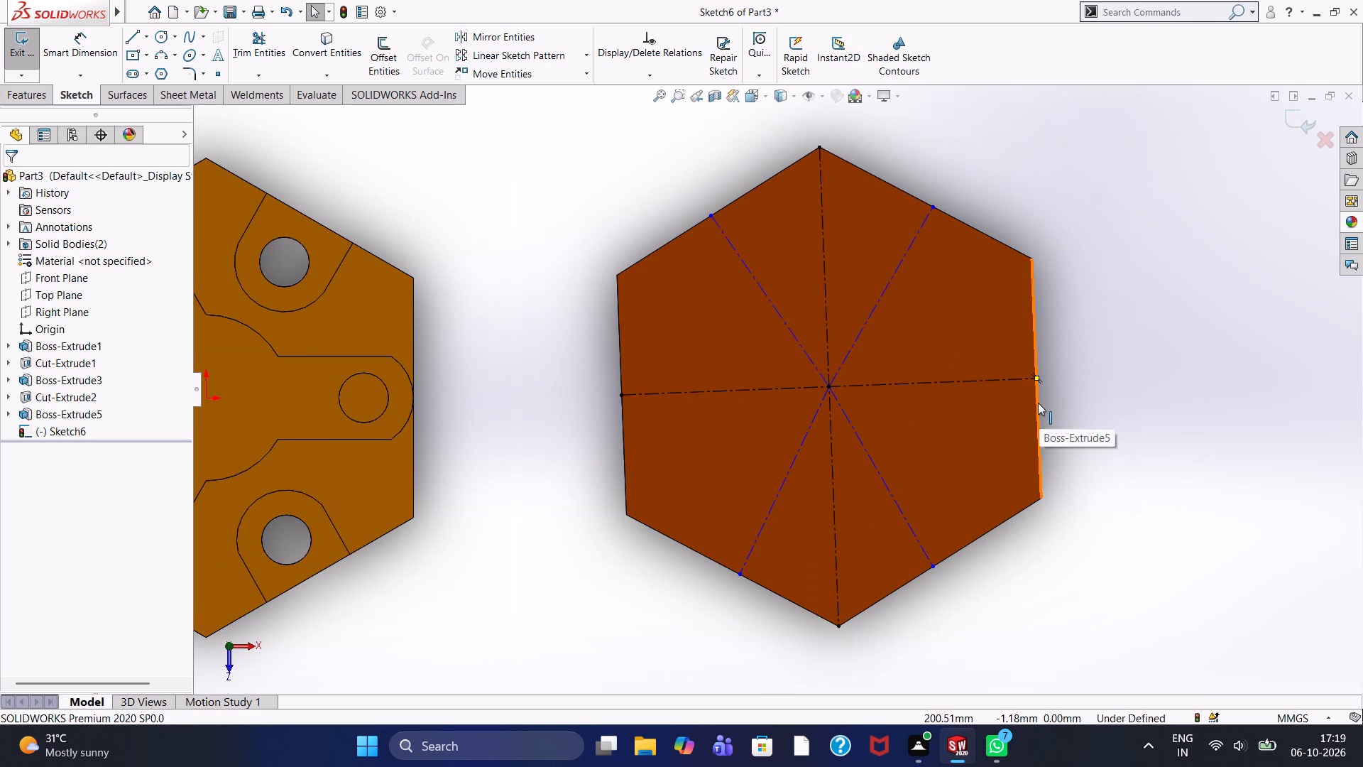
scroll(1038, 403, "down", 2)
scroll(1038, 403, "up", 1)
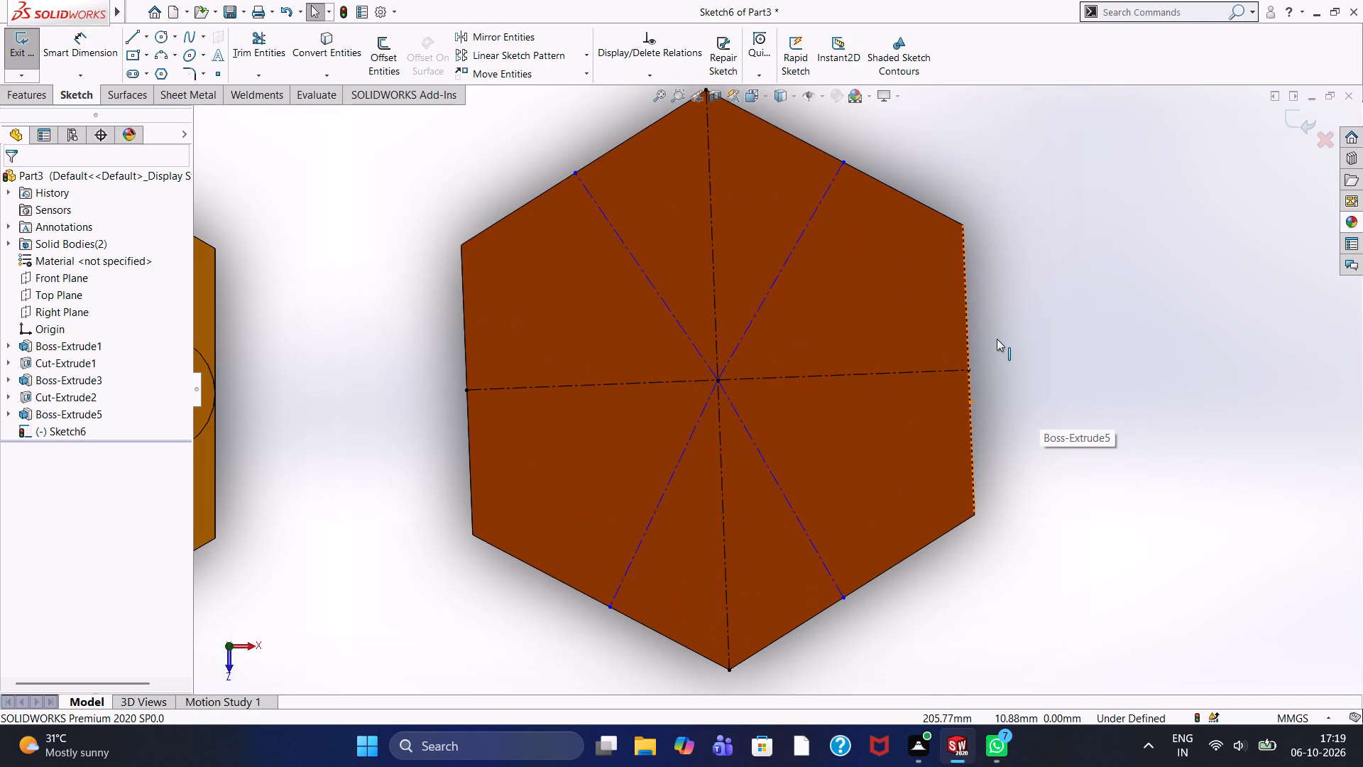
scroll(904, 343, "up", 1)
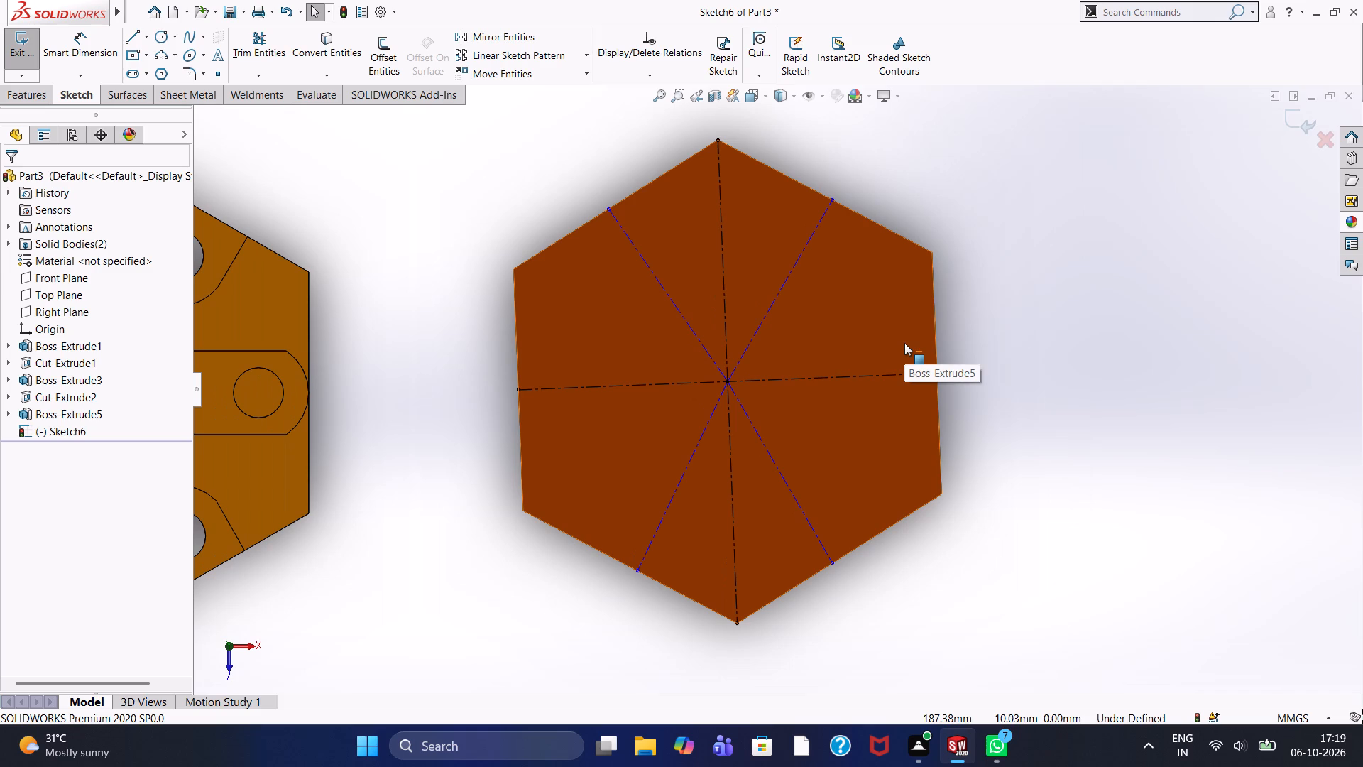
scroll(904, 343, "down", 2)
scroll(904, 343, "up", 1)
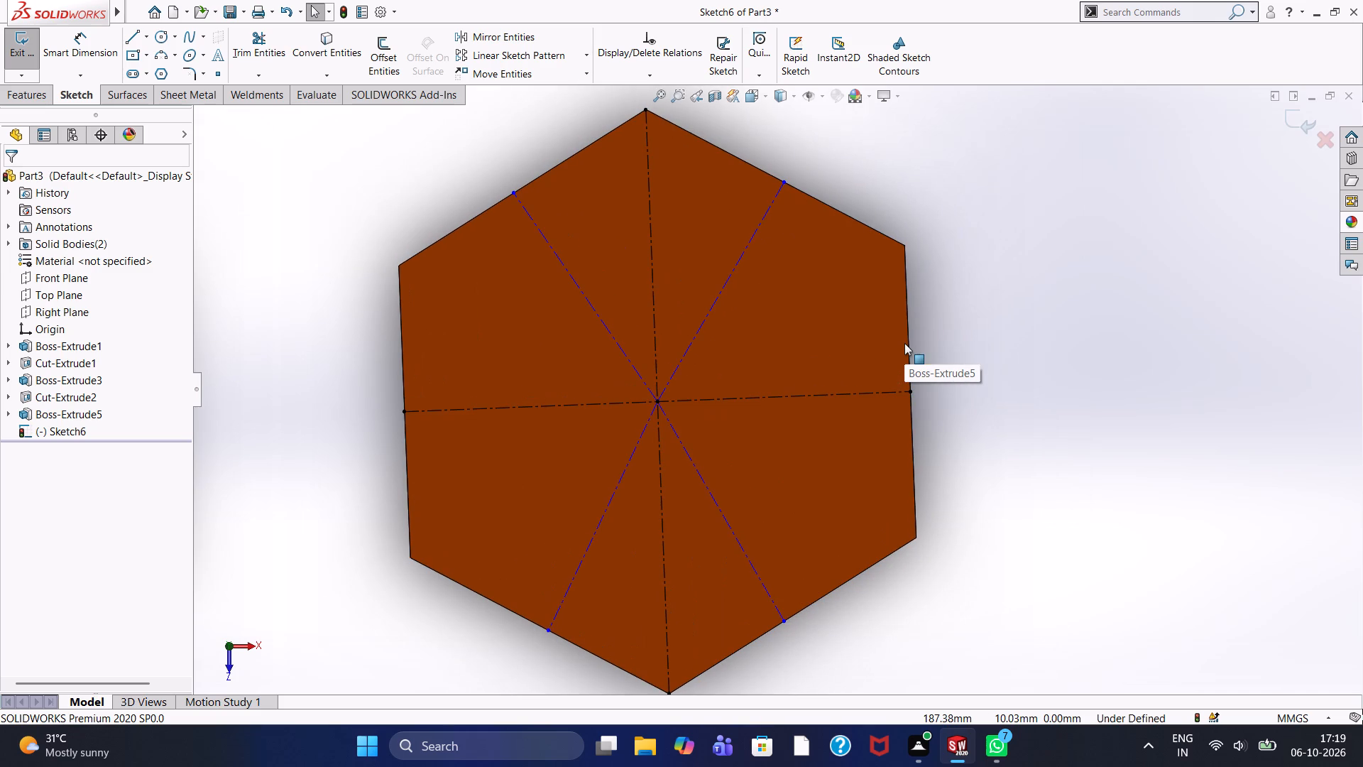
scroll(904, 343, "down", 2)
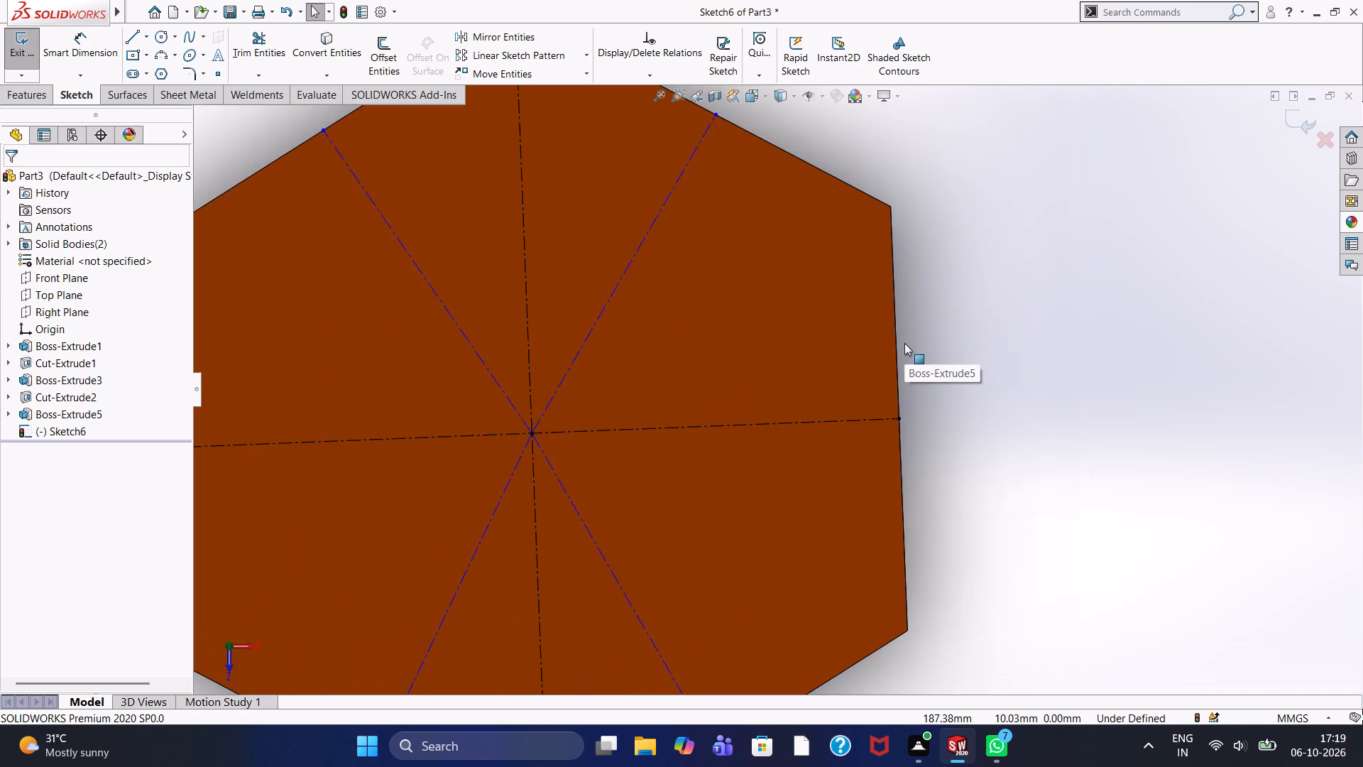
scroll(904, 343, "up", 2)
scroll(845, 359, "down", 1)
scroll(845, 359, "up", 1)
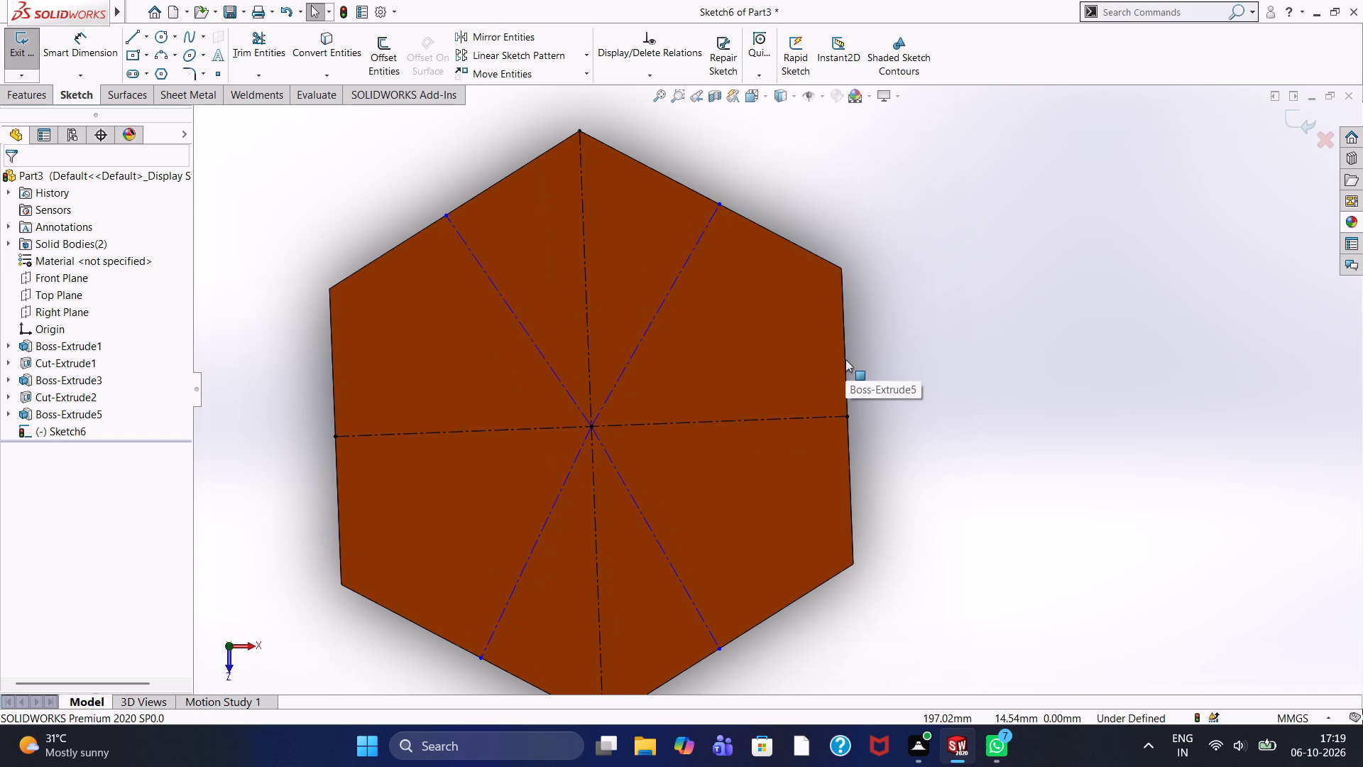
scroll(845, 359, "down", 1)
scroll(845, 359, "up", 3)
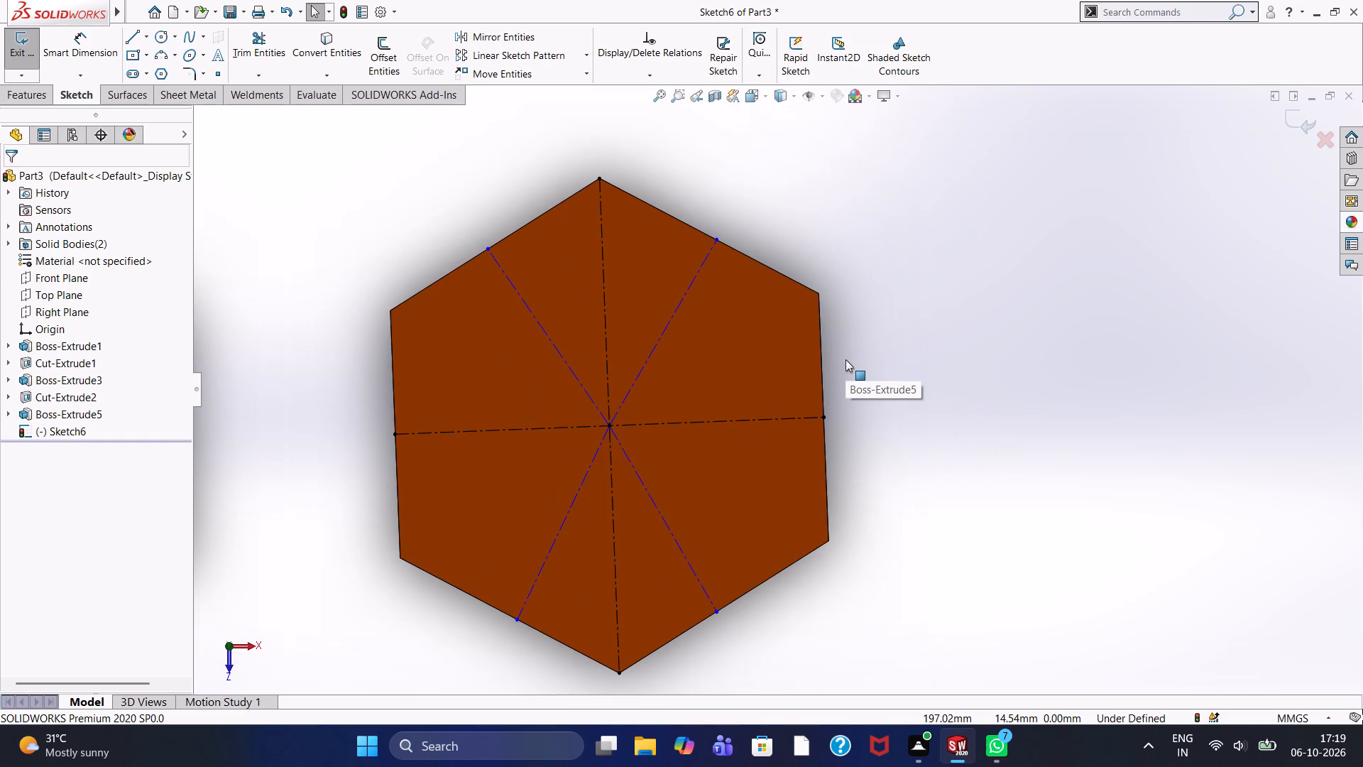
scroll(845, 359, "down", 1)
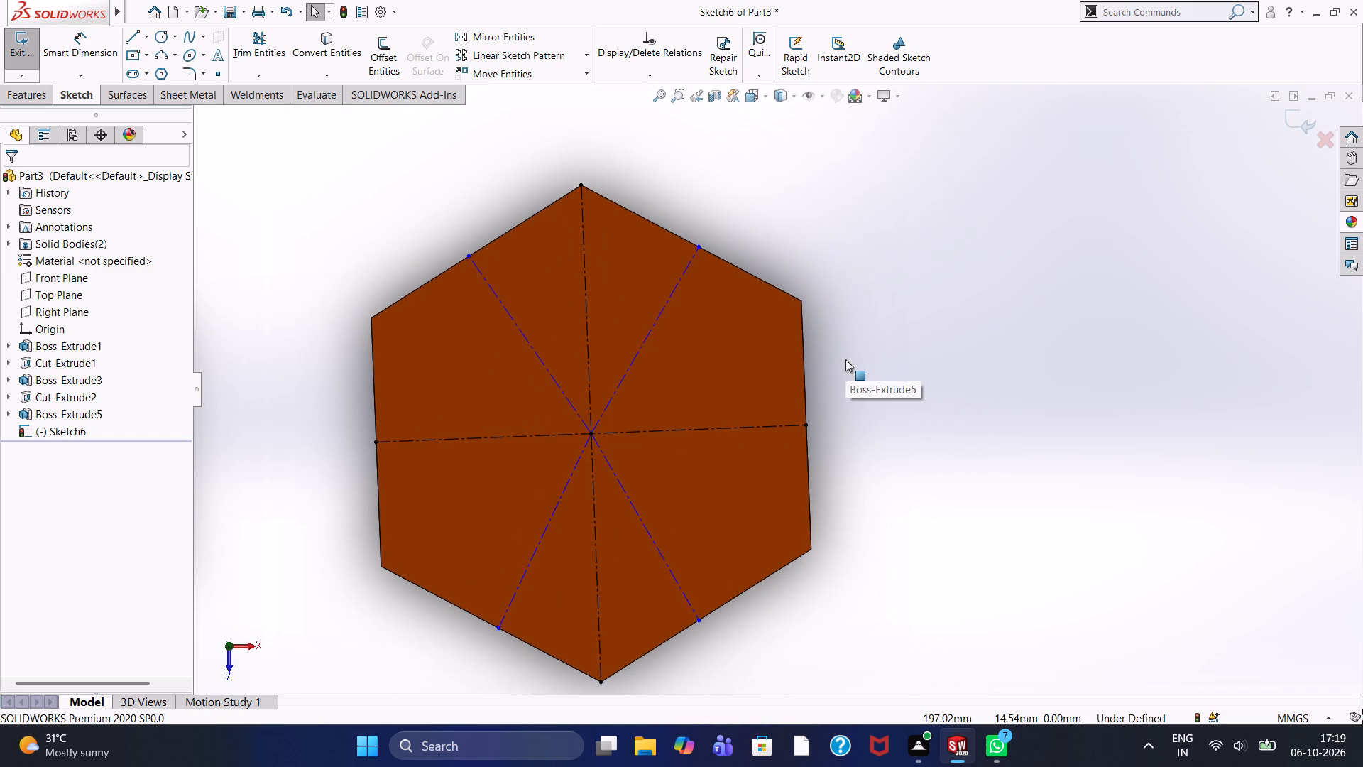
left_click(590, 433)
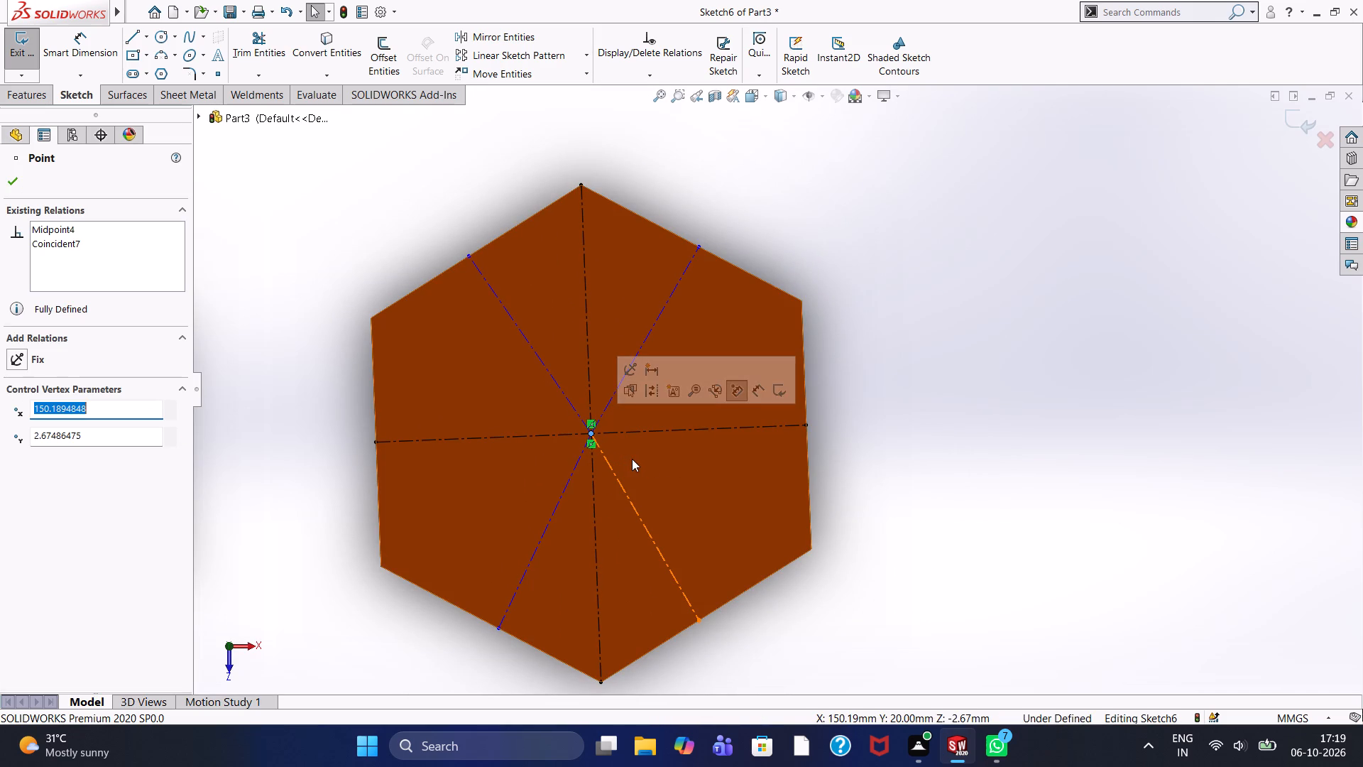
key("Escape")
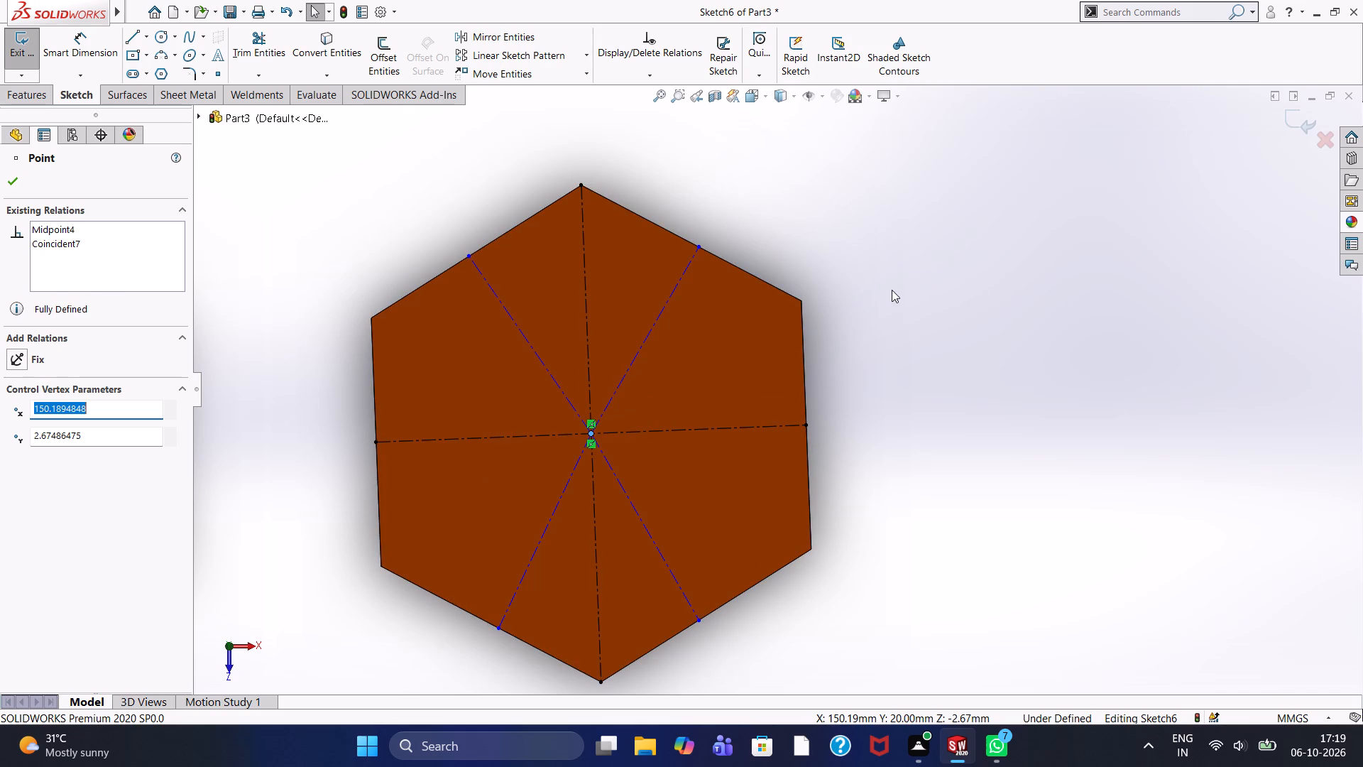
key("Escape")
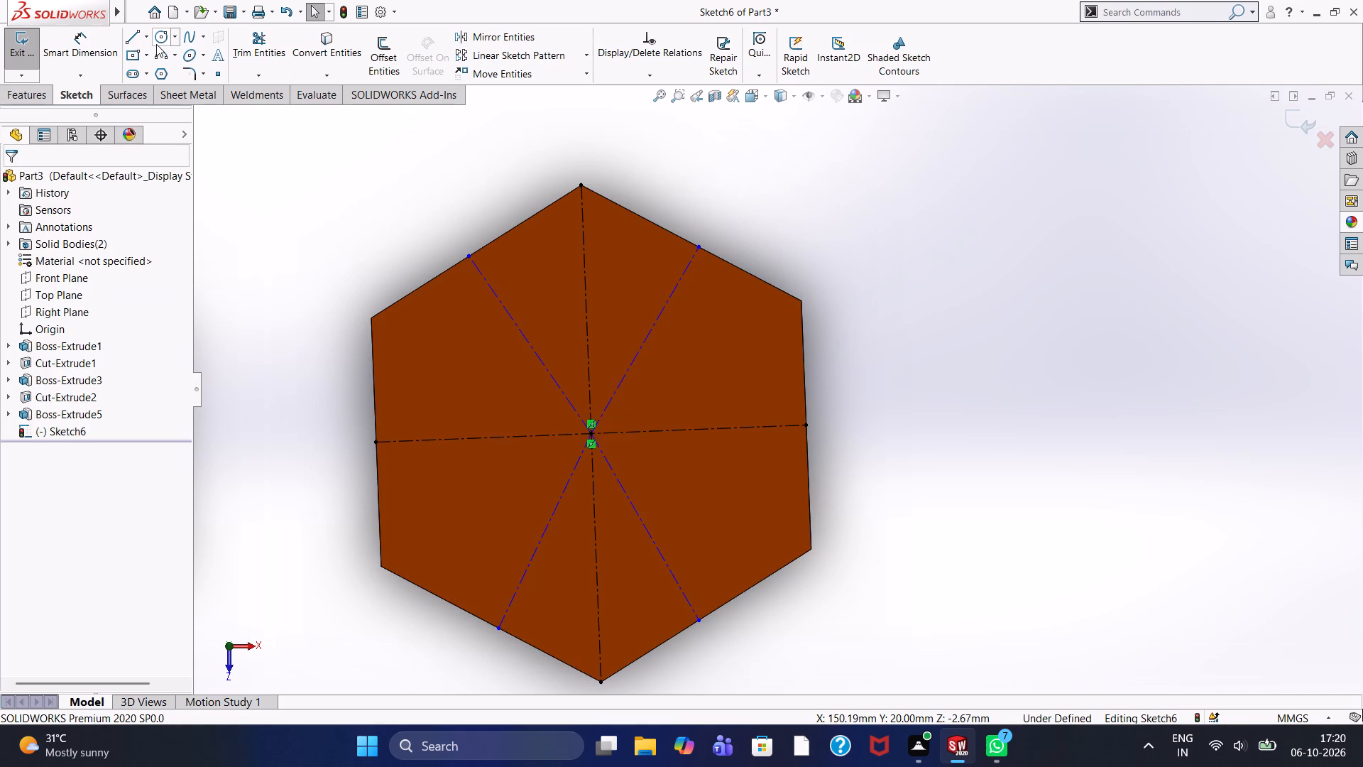
Draw a construction circle of radius 38 mm centred on the plate's centerline intersection.
left_click(158, 43)
left_click(591, 435)
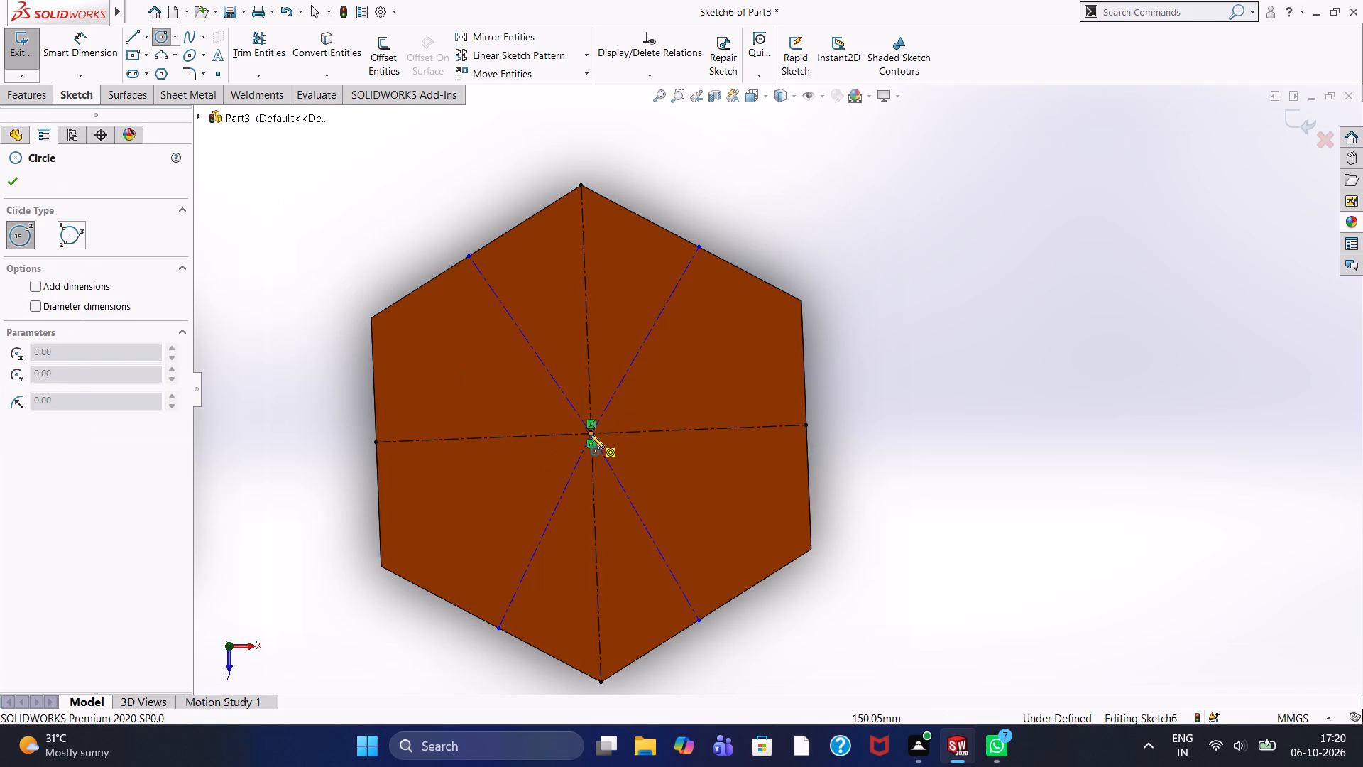
type("38")
key("Return")
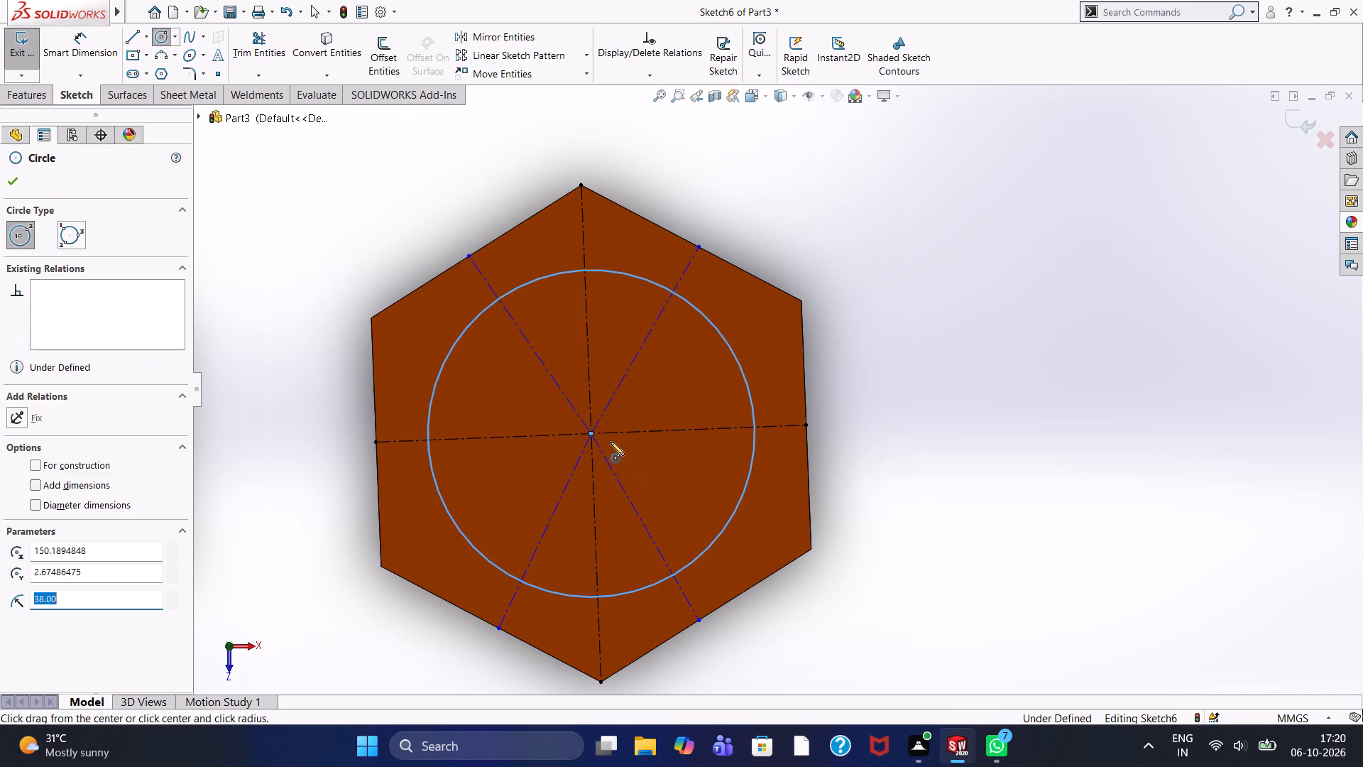
right_click(272, 173)
left_click(322, 190)
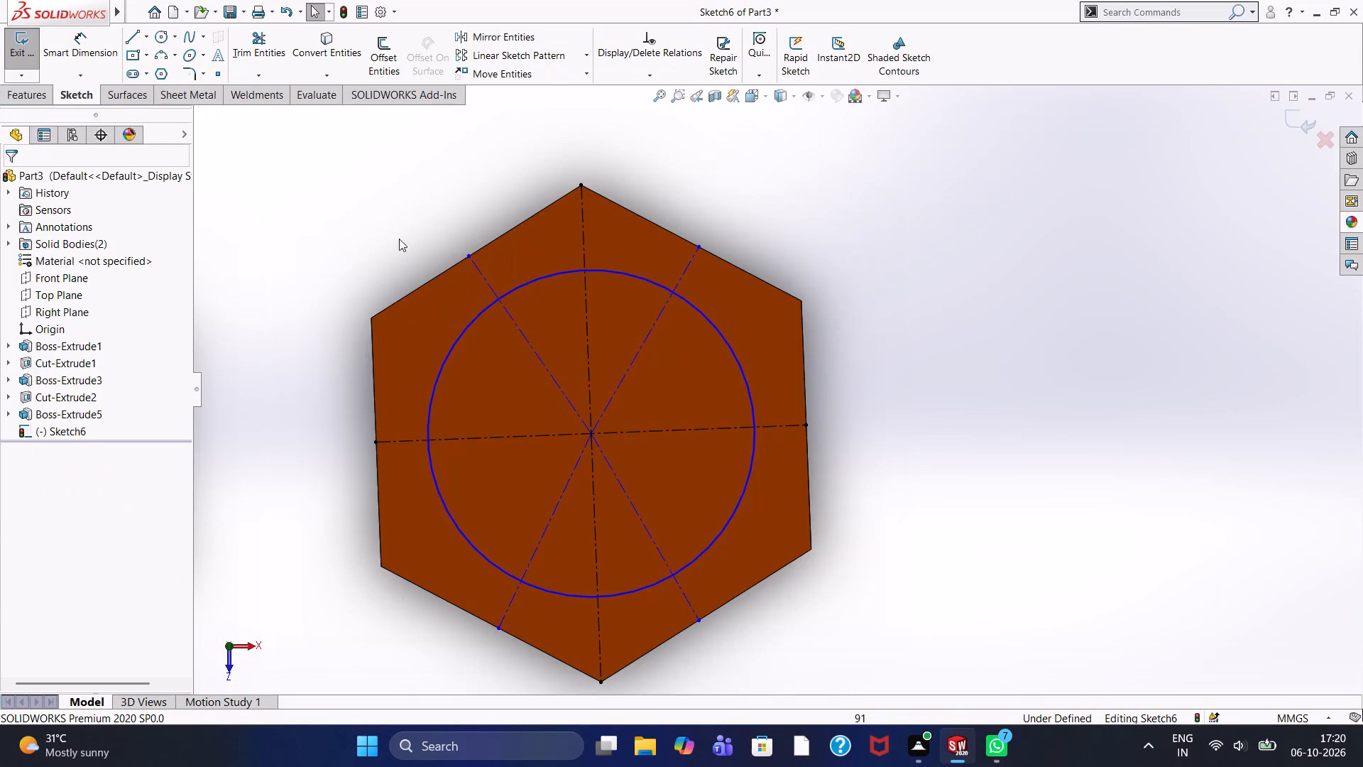
left_click(552, 273)
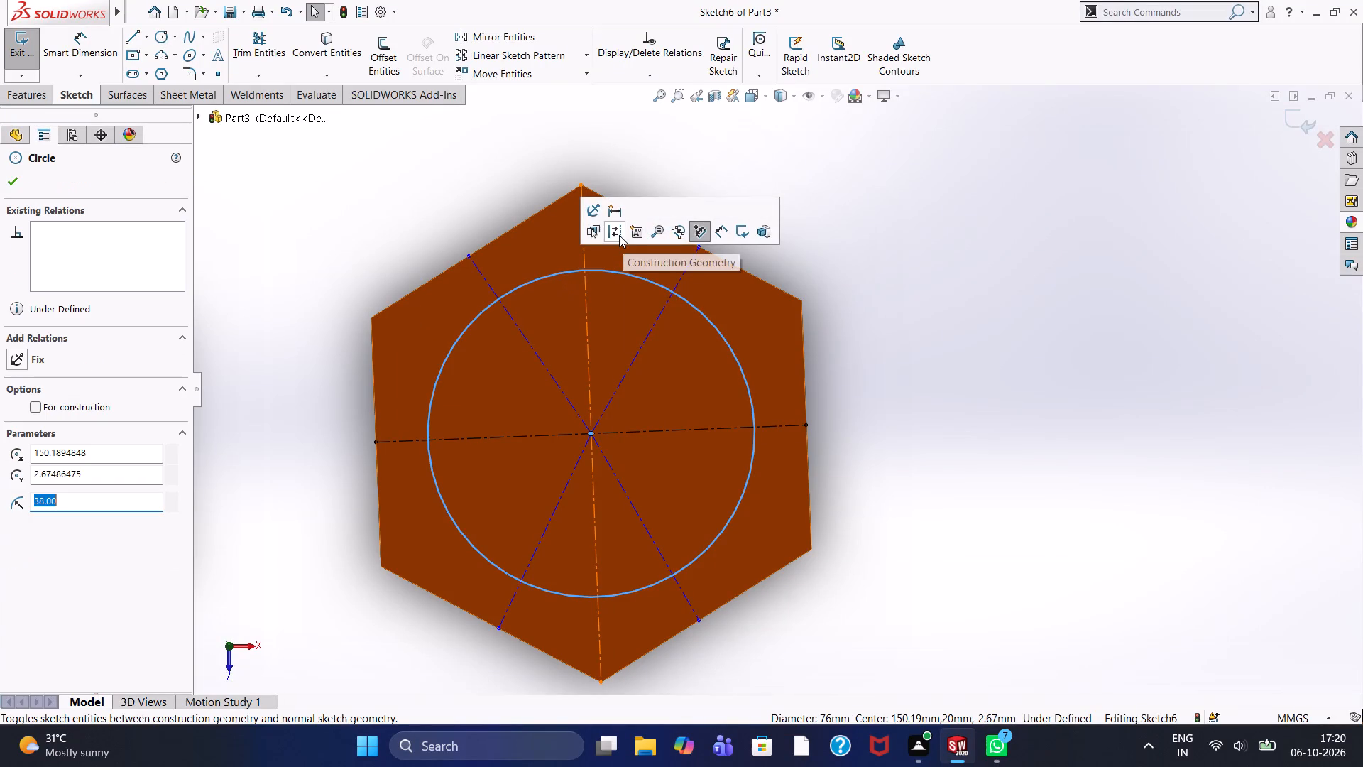
left_click(614, 232)
left_click(1041, 252)
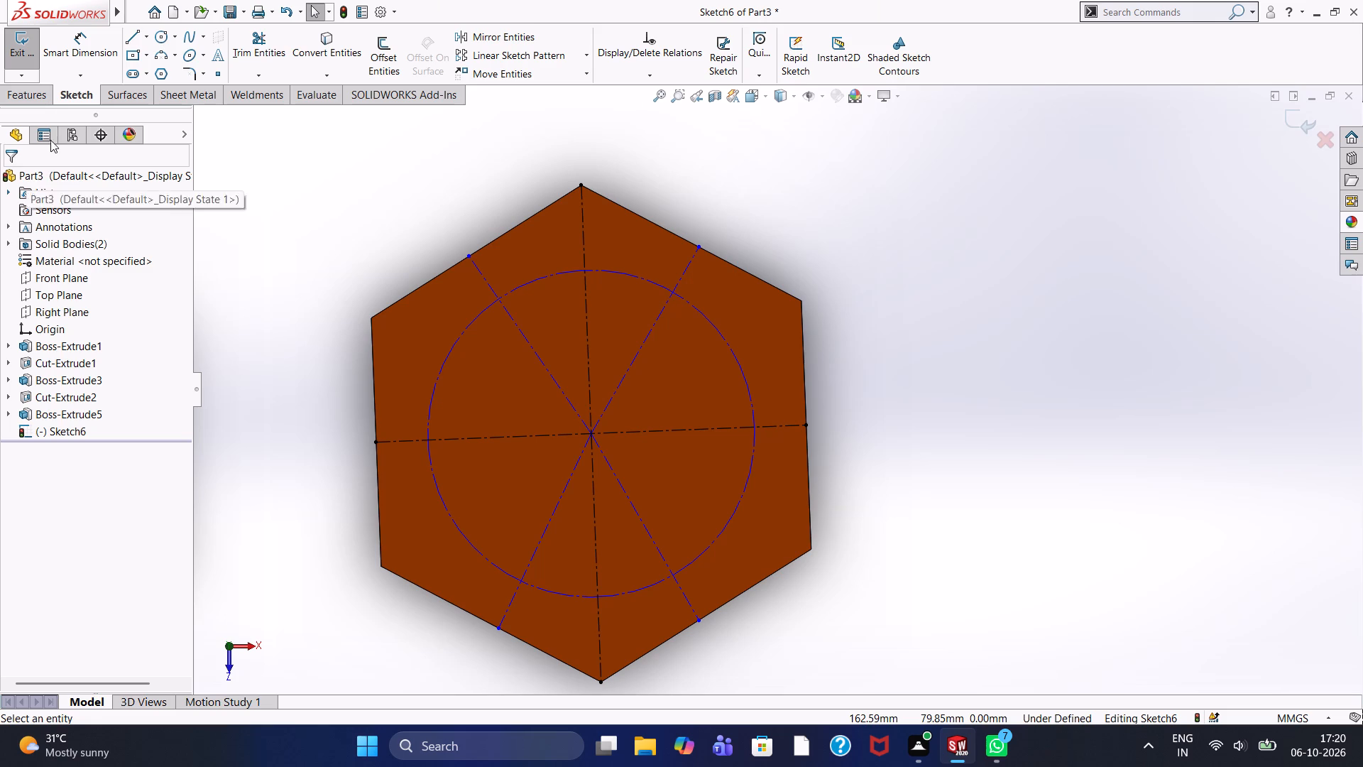
Draw three circles of radius 6 mm where the construction circle crosses the upper-right and lower-right angled lines and the left half of the flat-to-flat centerline.
left_click(160, 36)
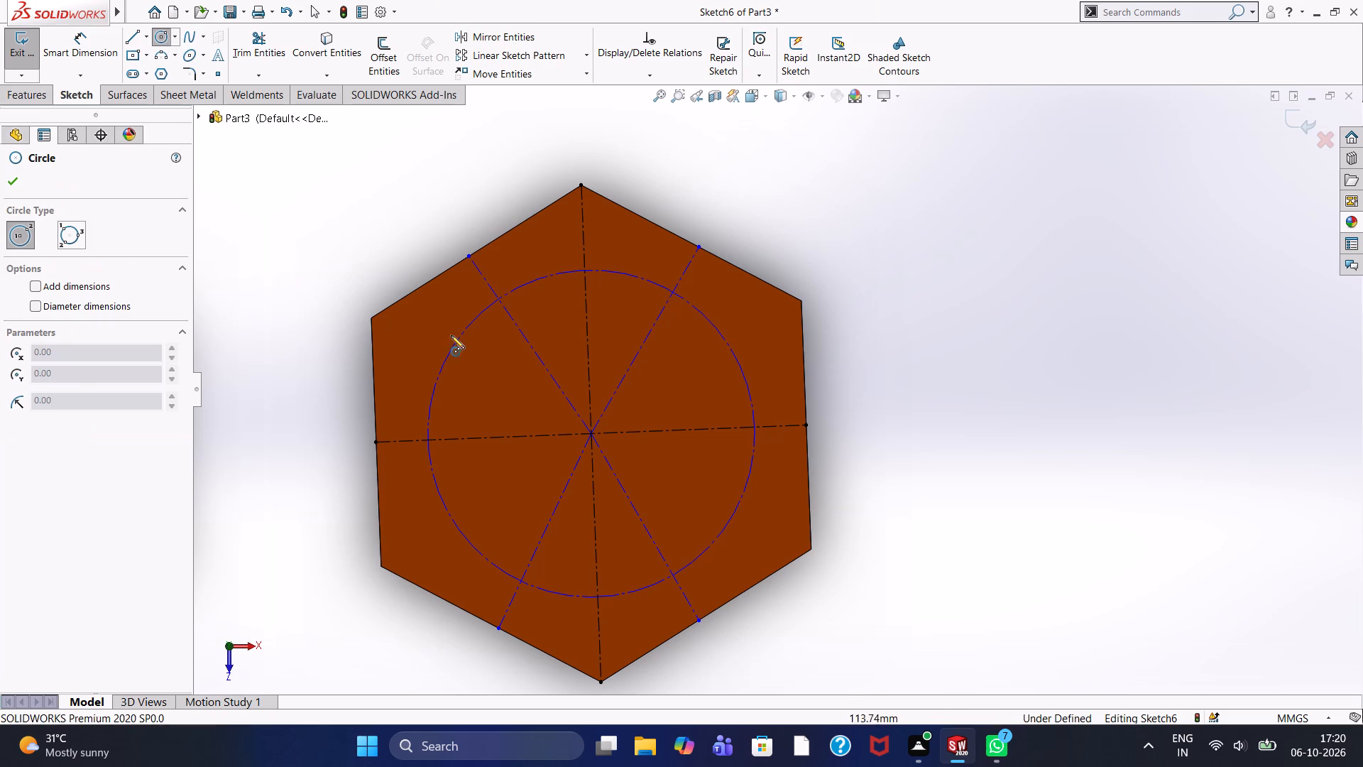
left_click(674, 293)
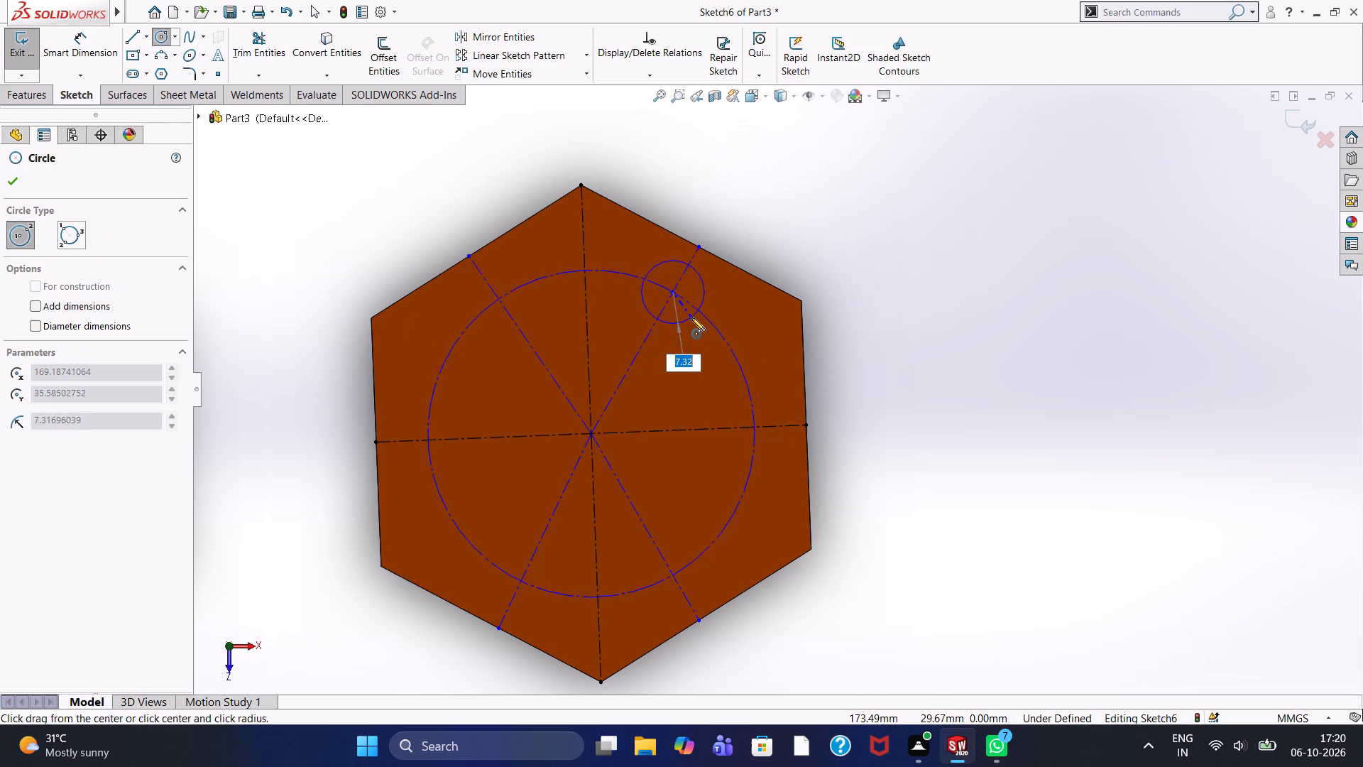
key("6")
key("Return")
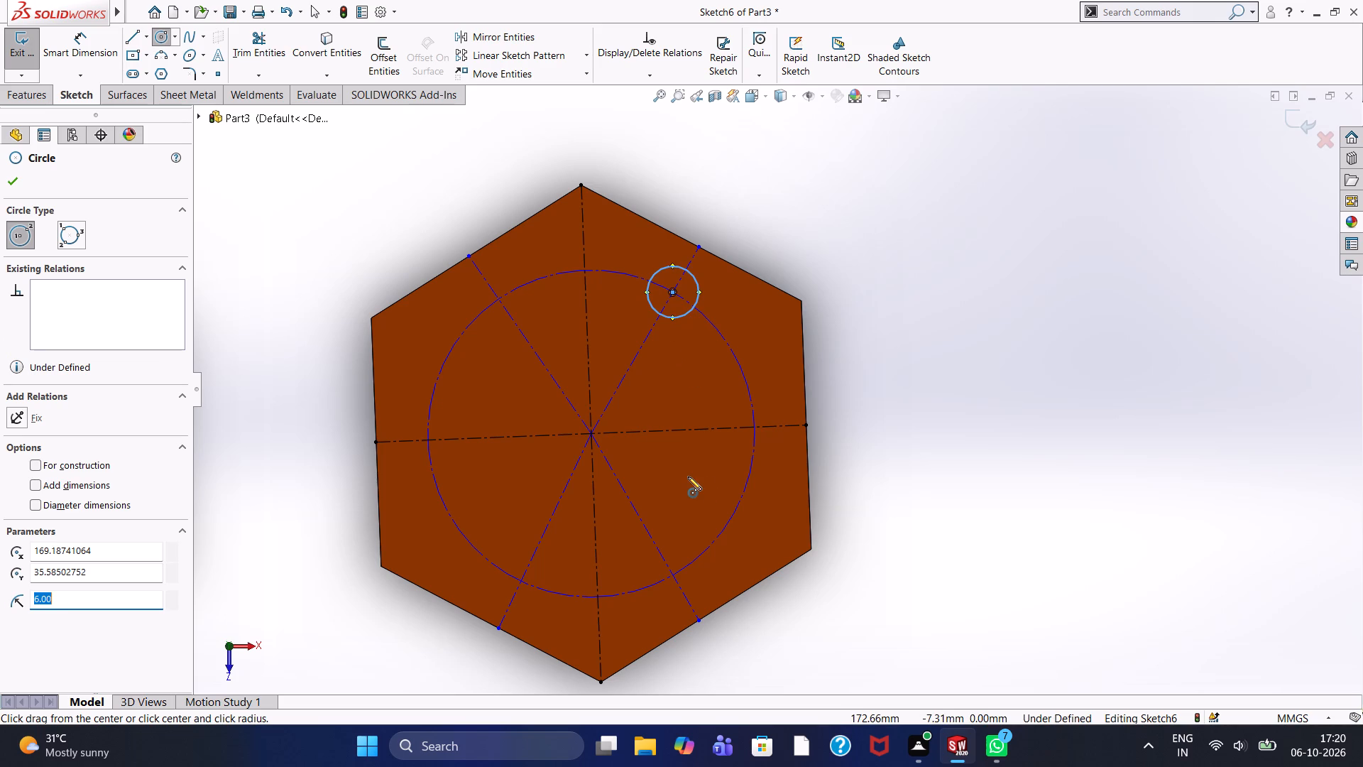
left_click(673, 574)
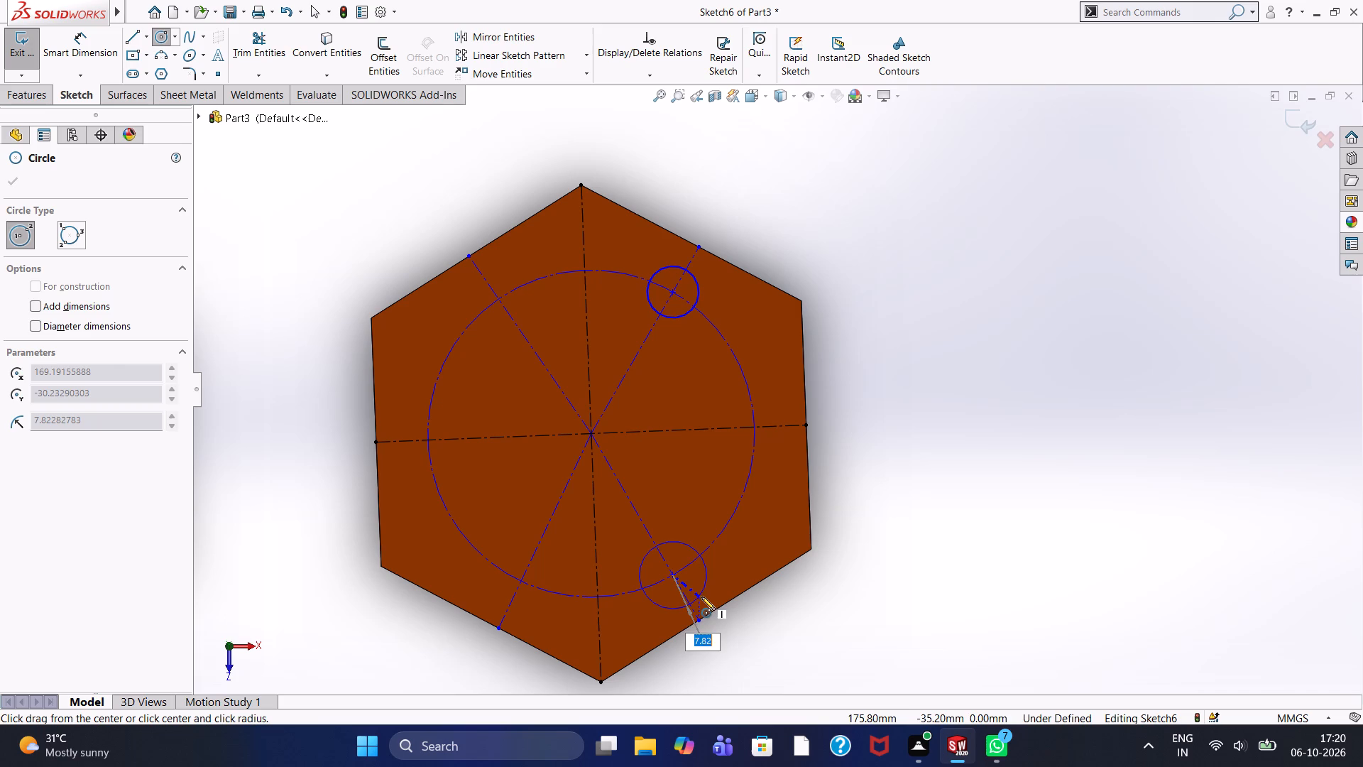
key("6")
key("Return")
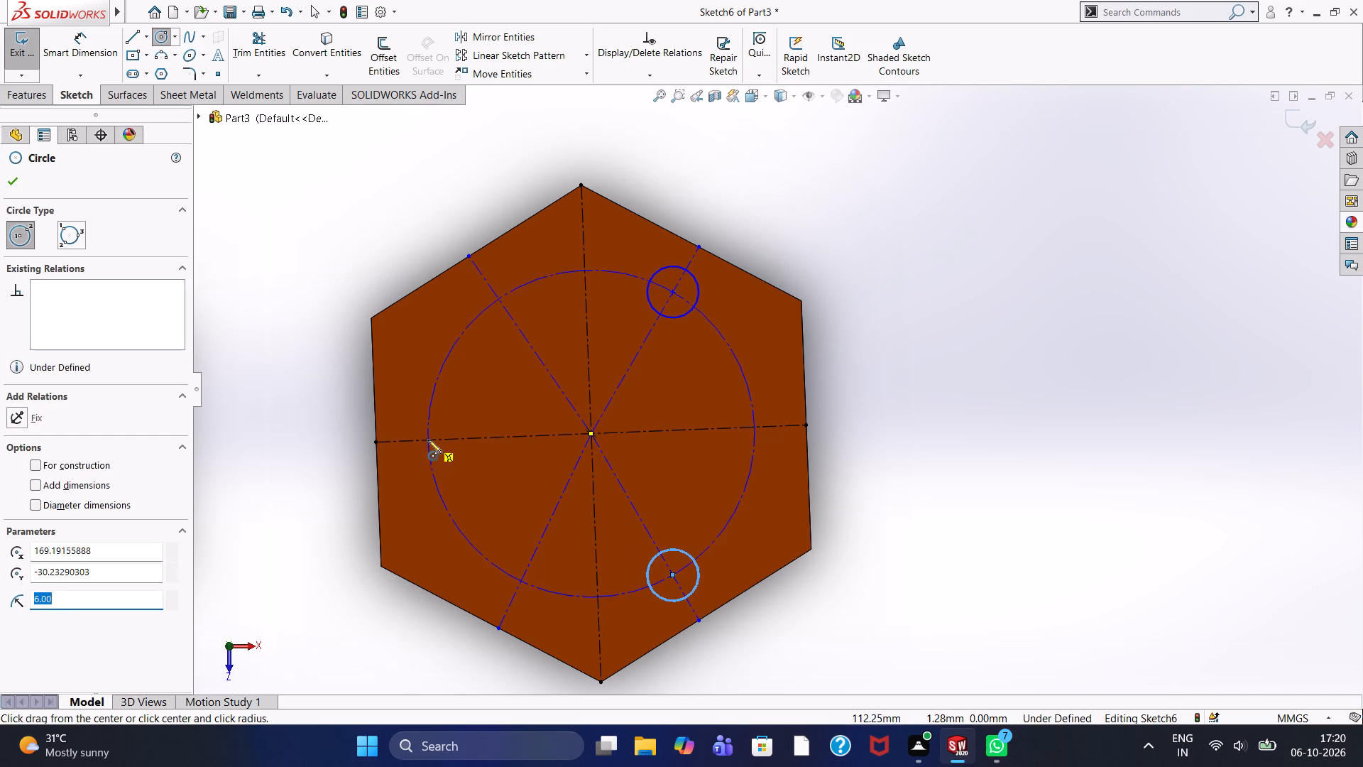
scroll(424, 452, "down", 7)
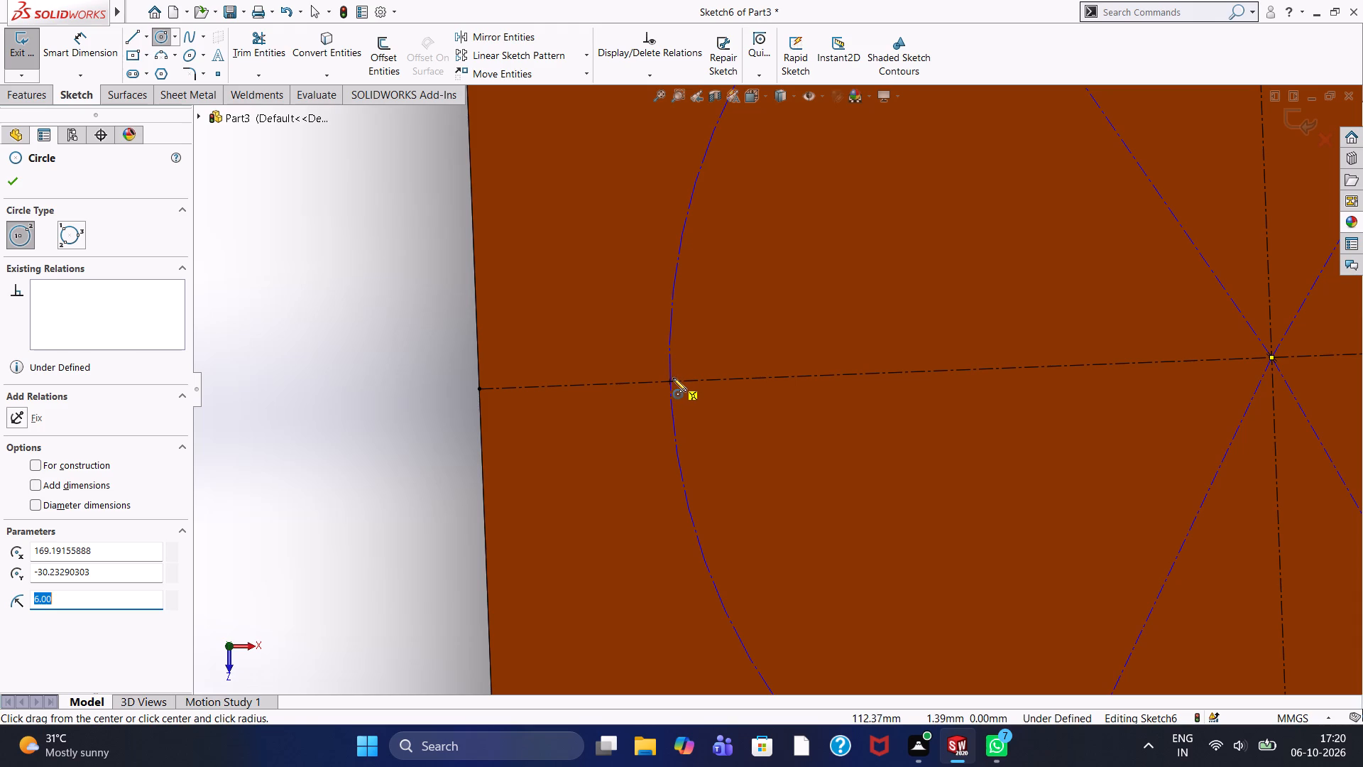
left_click(670, 379)
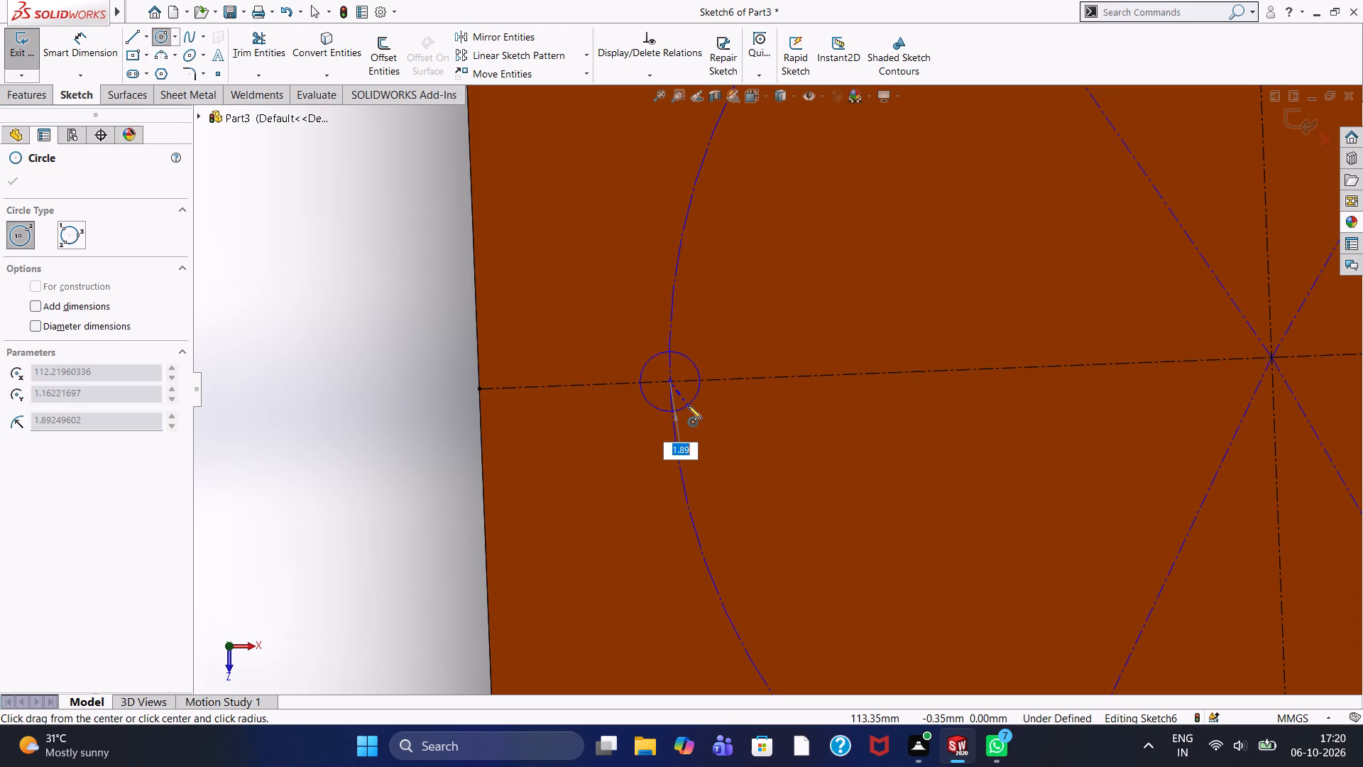
key("6")
key("Return")
scroll(688, 406, "up", 6)
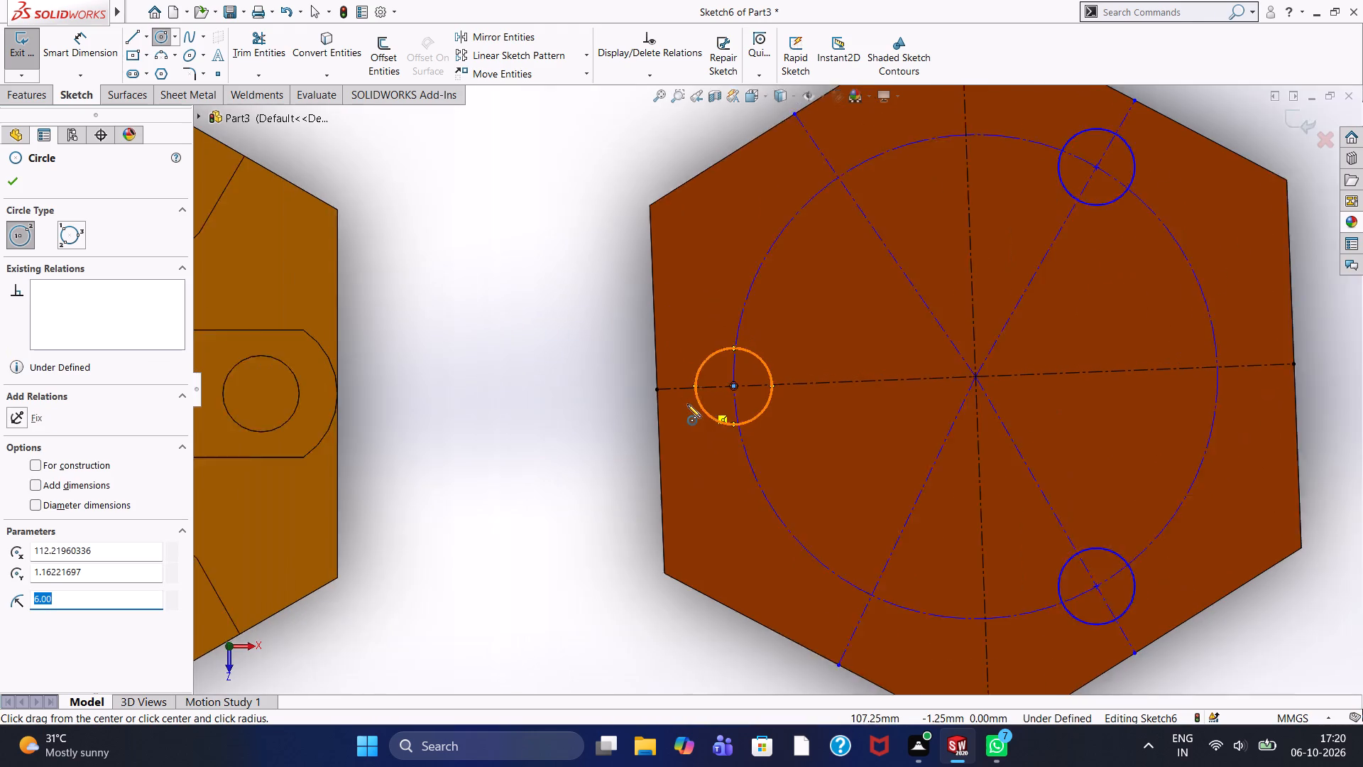
left_click(20, 182)
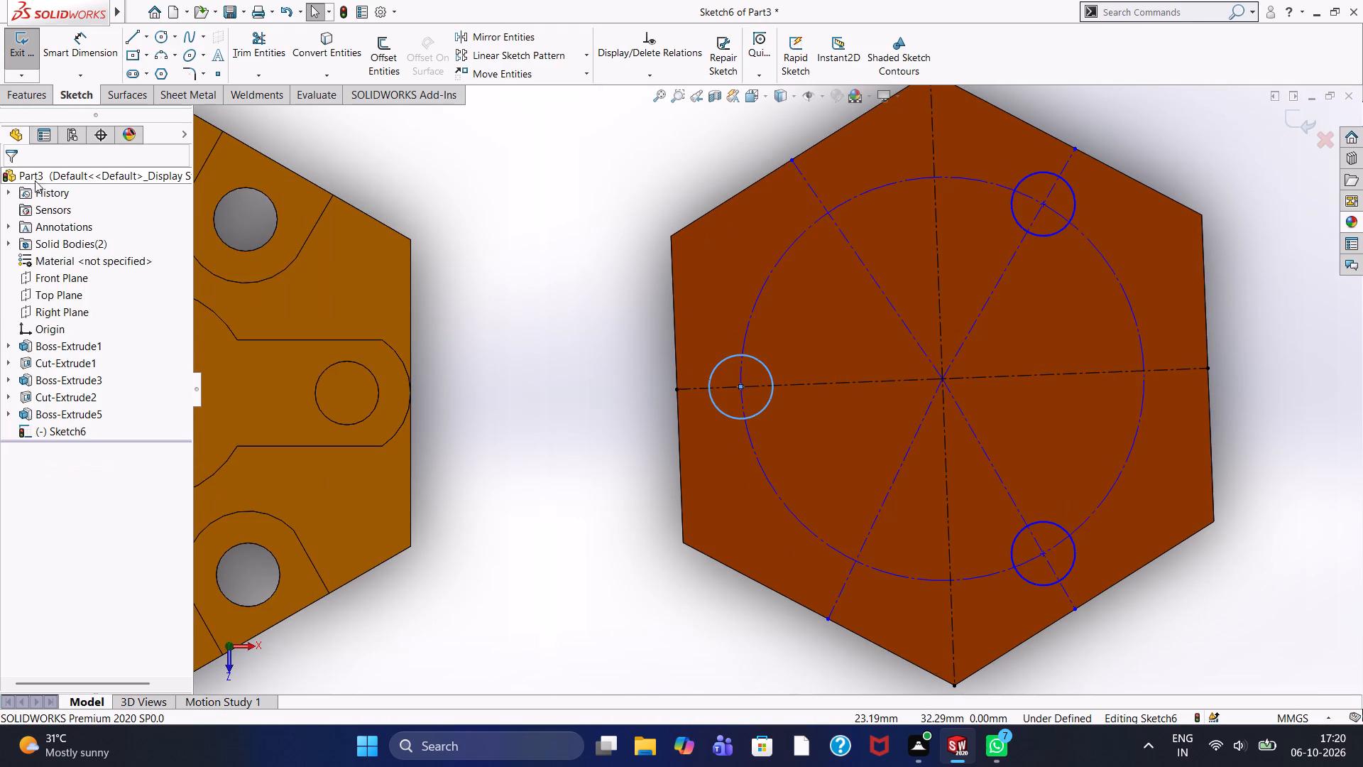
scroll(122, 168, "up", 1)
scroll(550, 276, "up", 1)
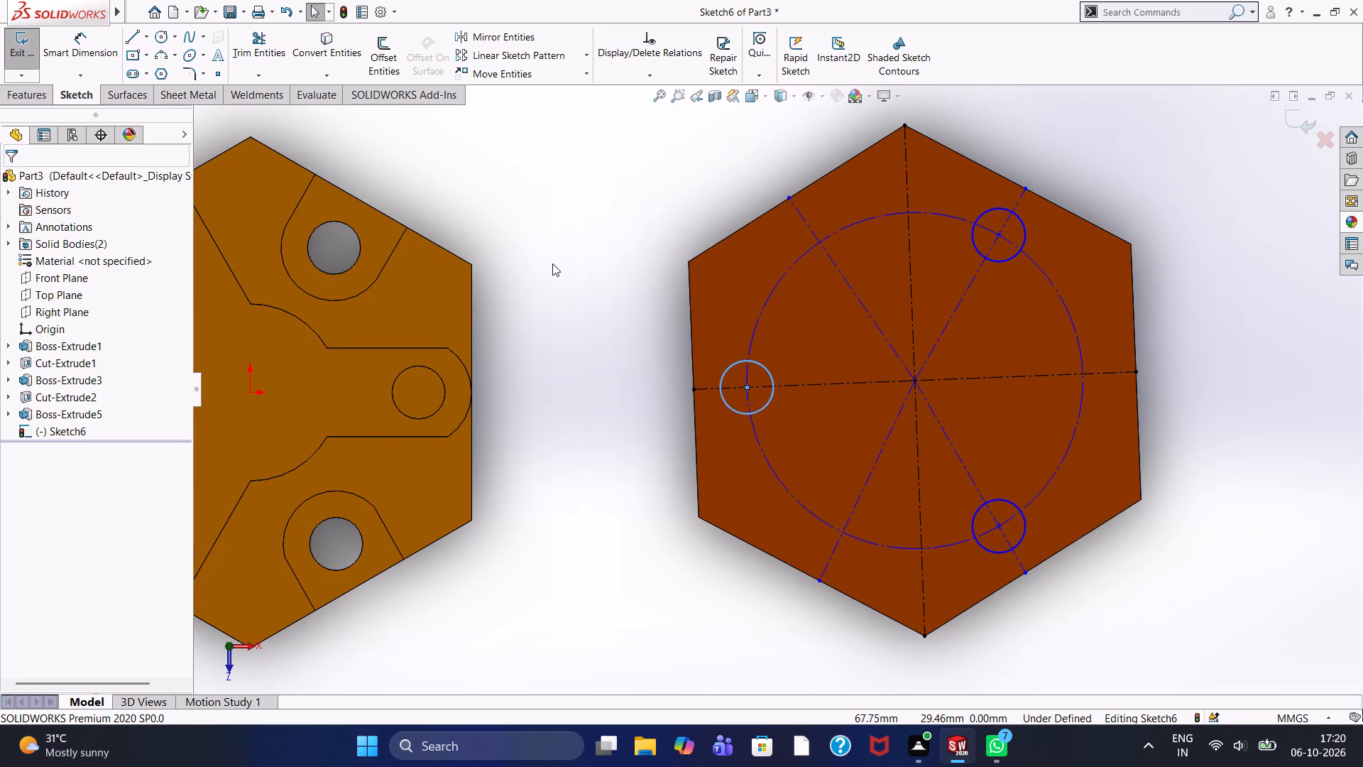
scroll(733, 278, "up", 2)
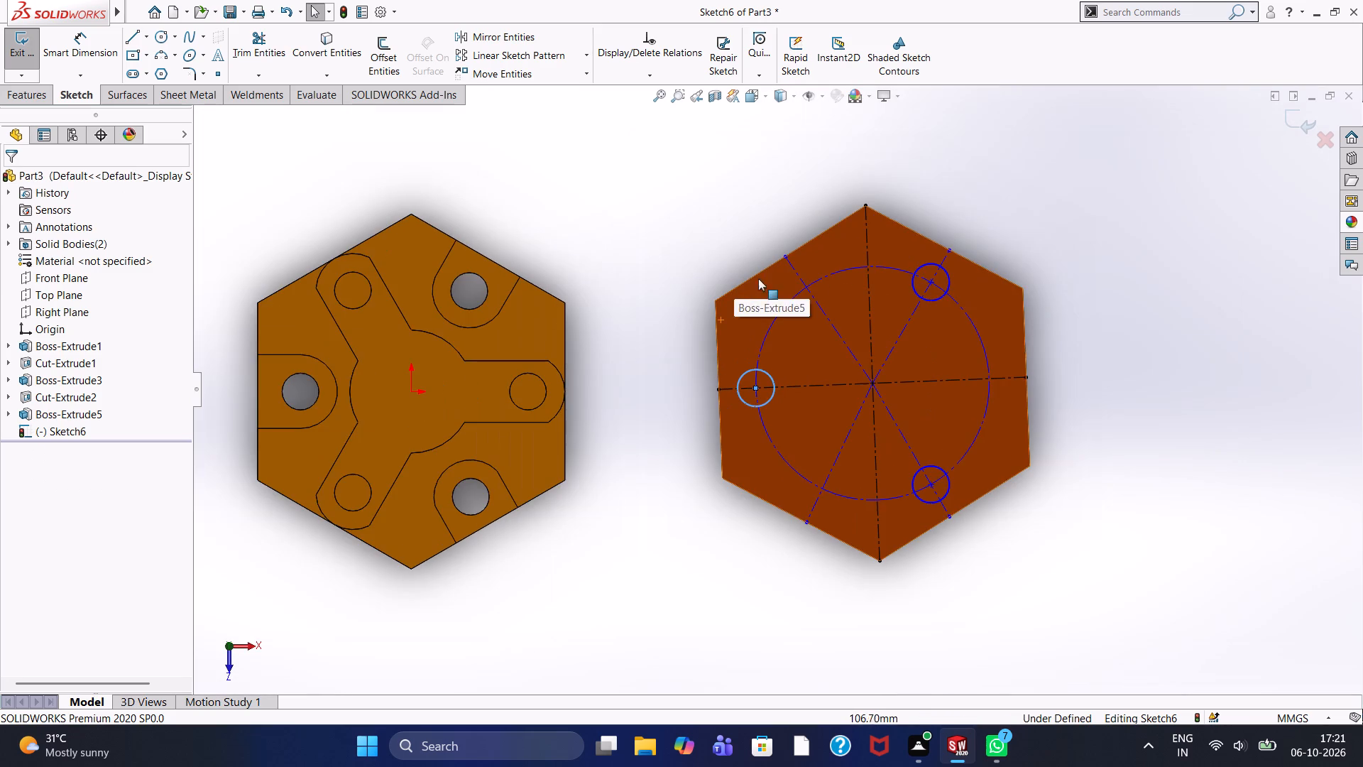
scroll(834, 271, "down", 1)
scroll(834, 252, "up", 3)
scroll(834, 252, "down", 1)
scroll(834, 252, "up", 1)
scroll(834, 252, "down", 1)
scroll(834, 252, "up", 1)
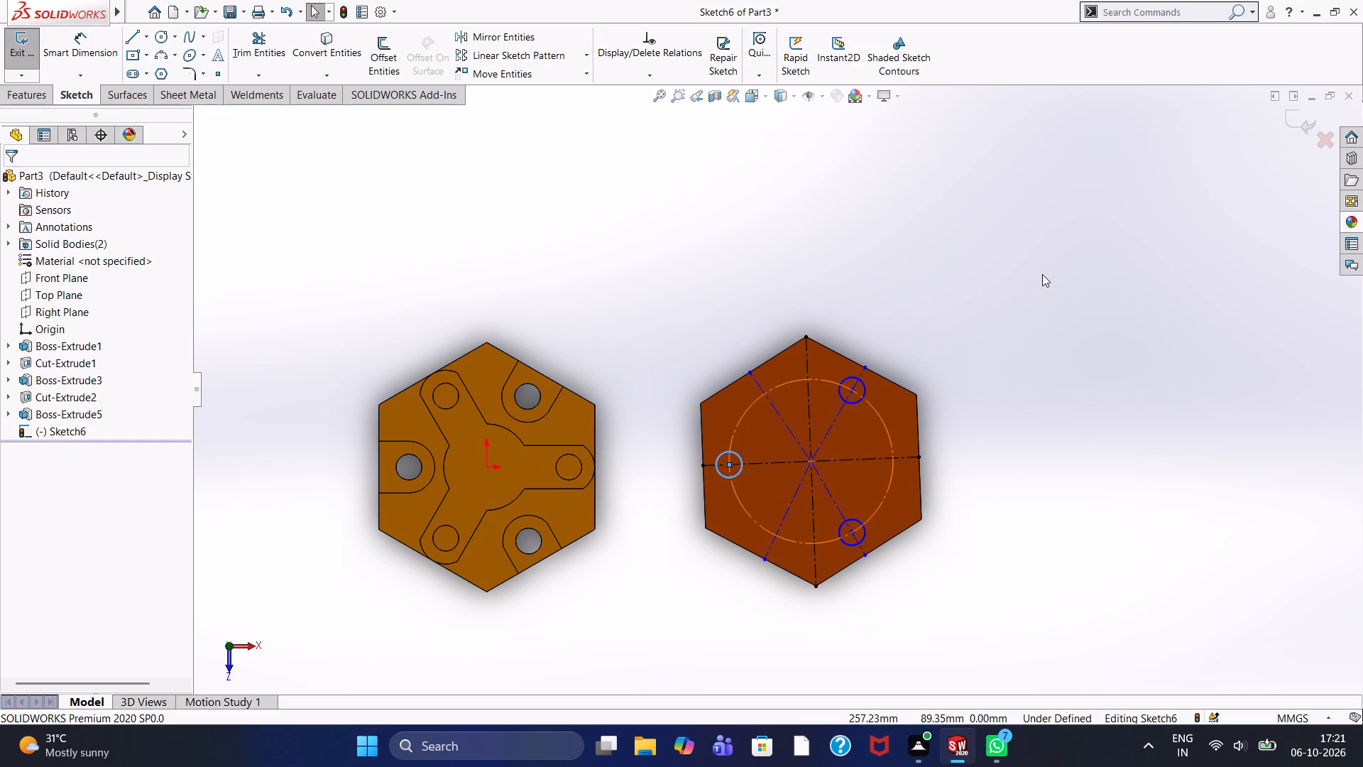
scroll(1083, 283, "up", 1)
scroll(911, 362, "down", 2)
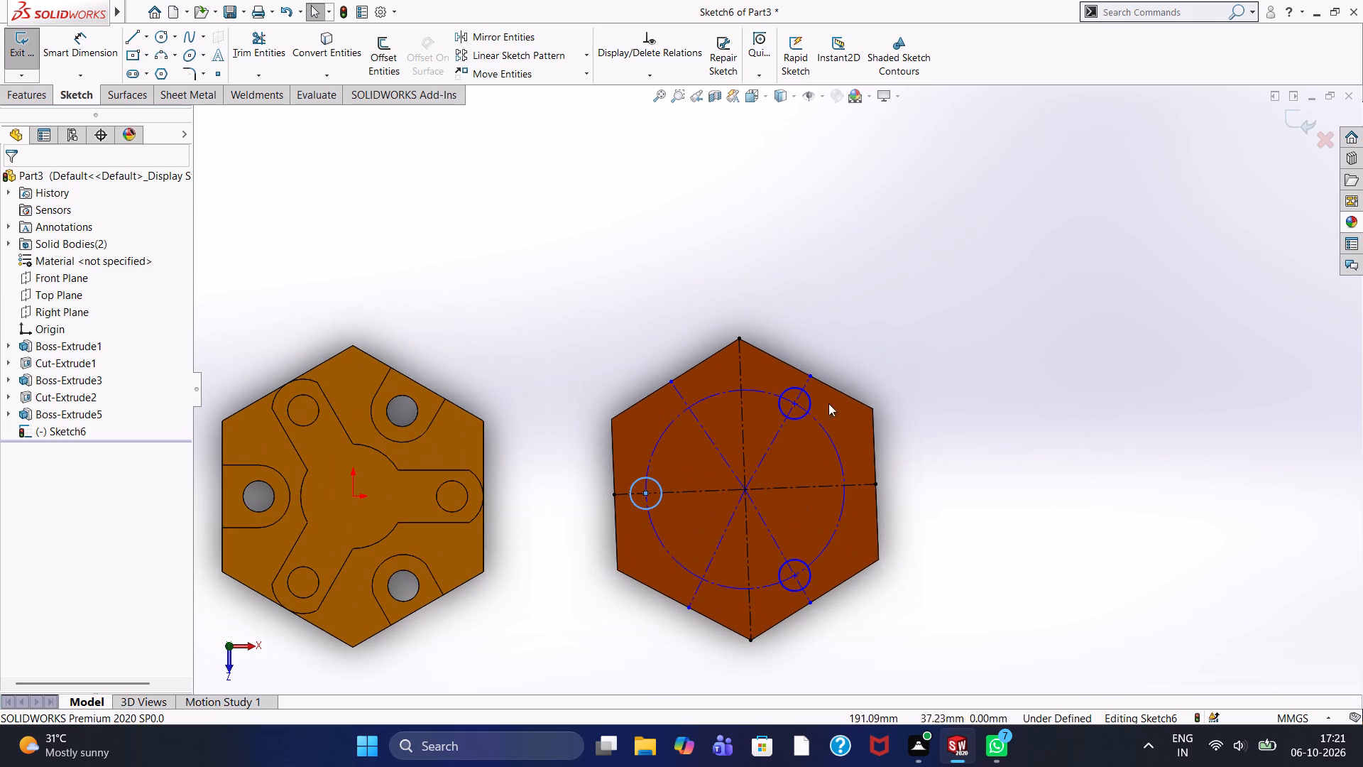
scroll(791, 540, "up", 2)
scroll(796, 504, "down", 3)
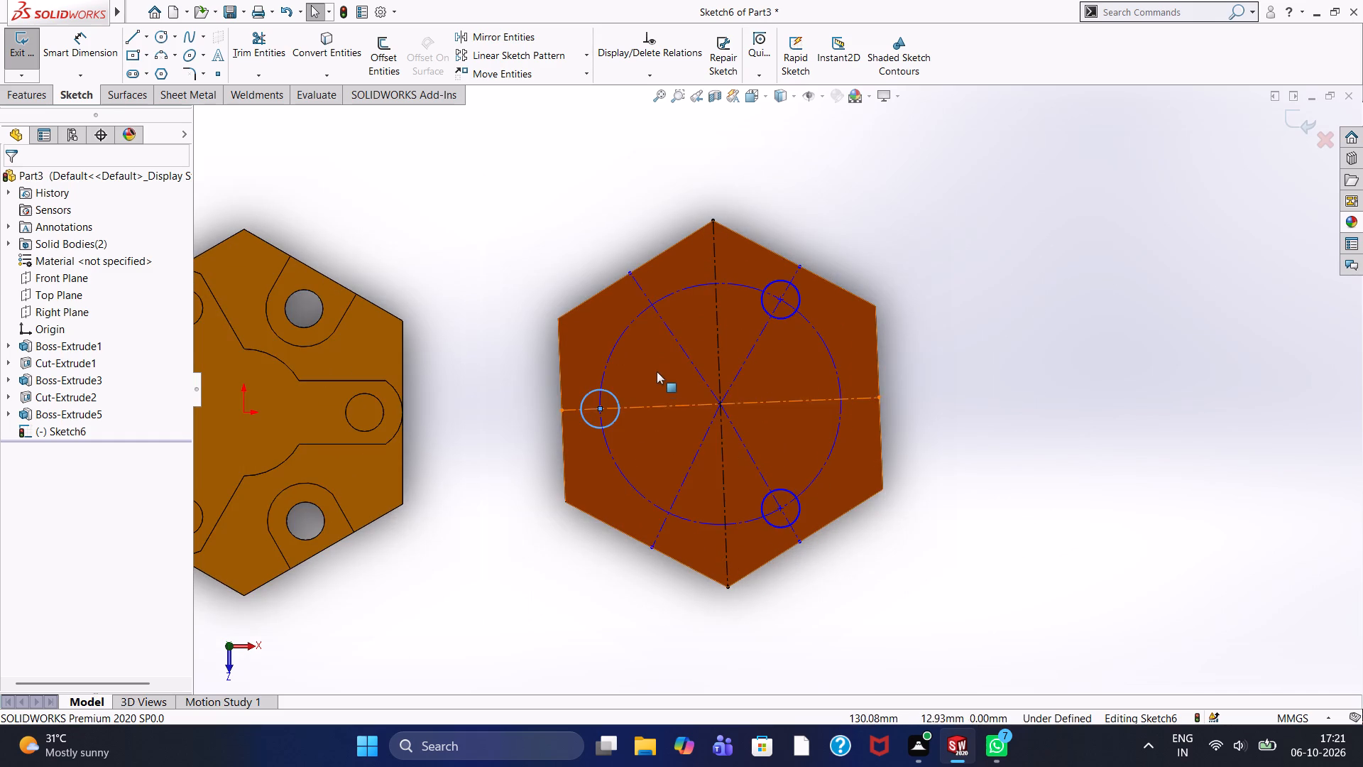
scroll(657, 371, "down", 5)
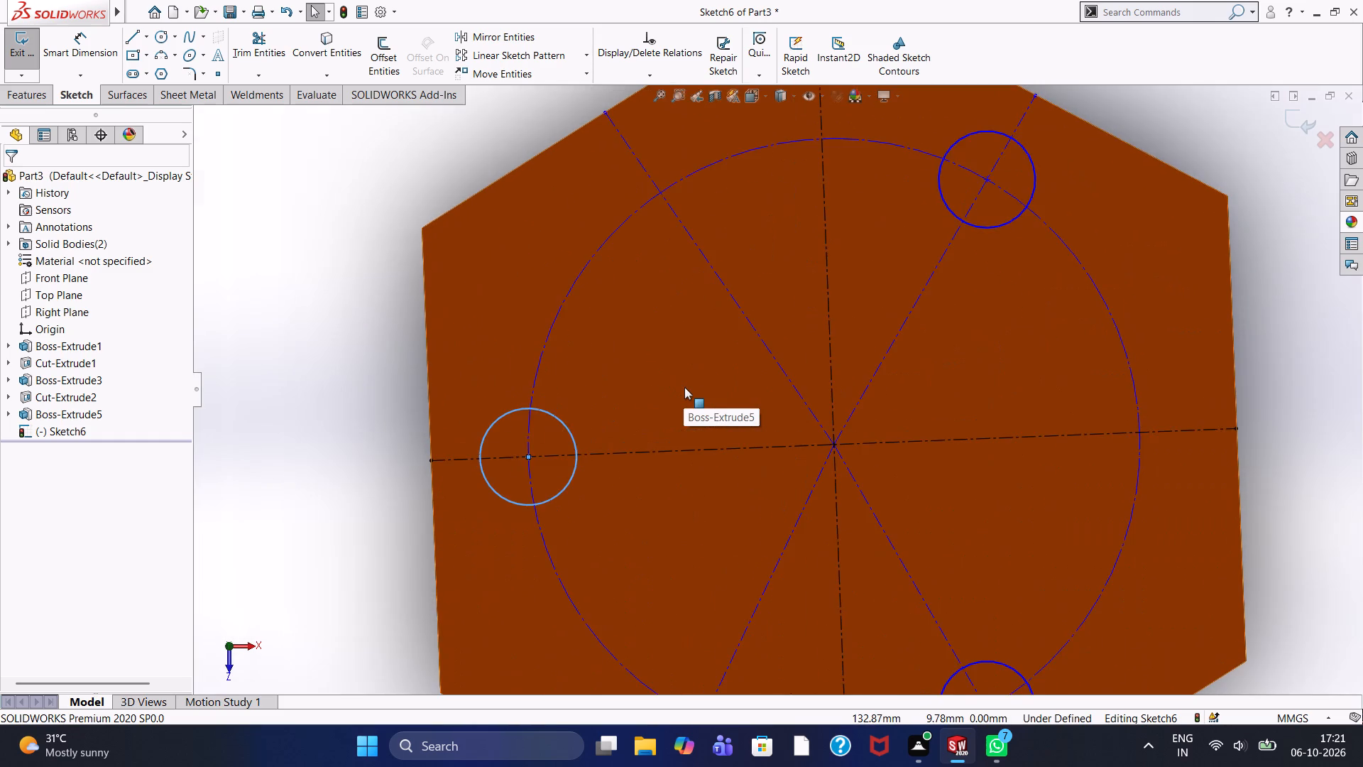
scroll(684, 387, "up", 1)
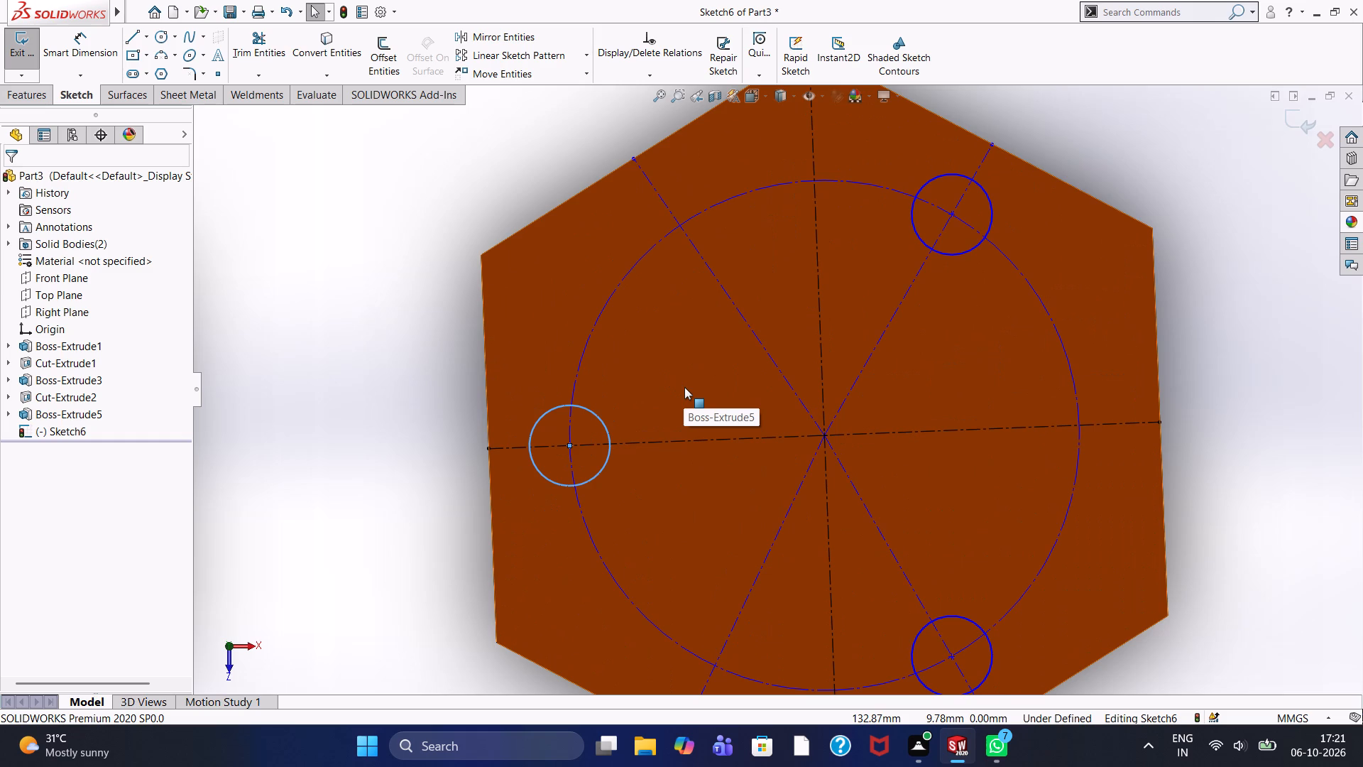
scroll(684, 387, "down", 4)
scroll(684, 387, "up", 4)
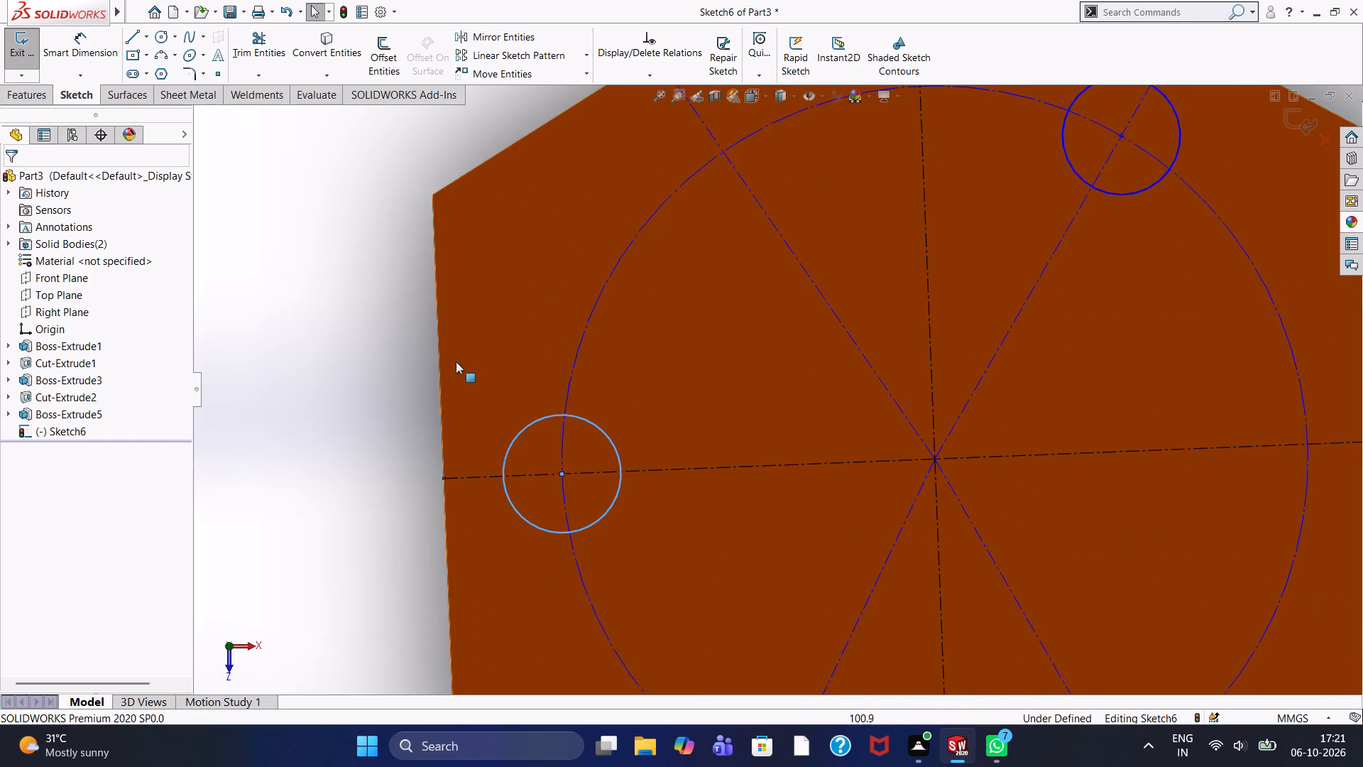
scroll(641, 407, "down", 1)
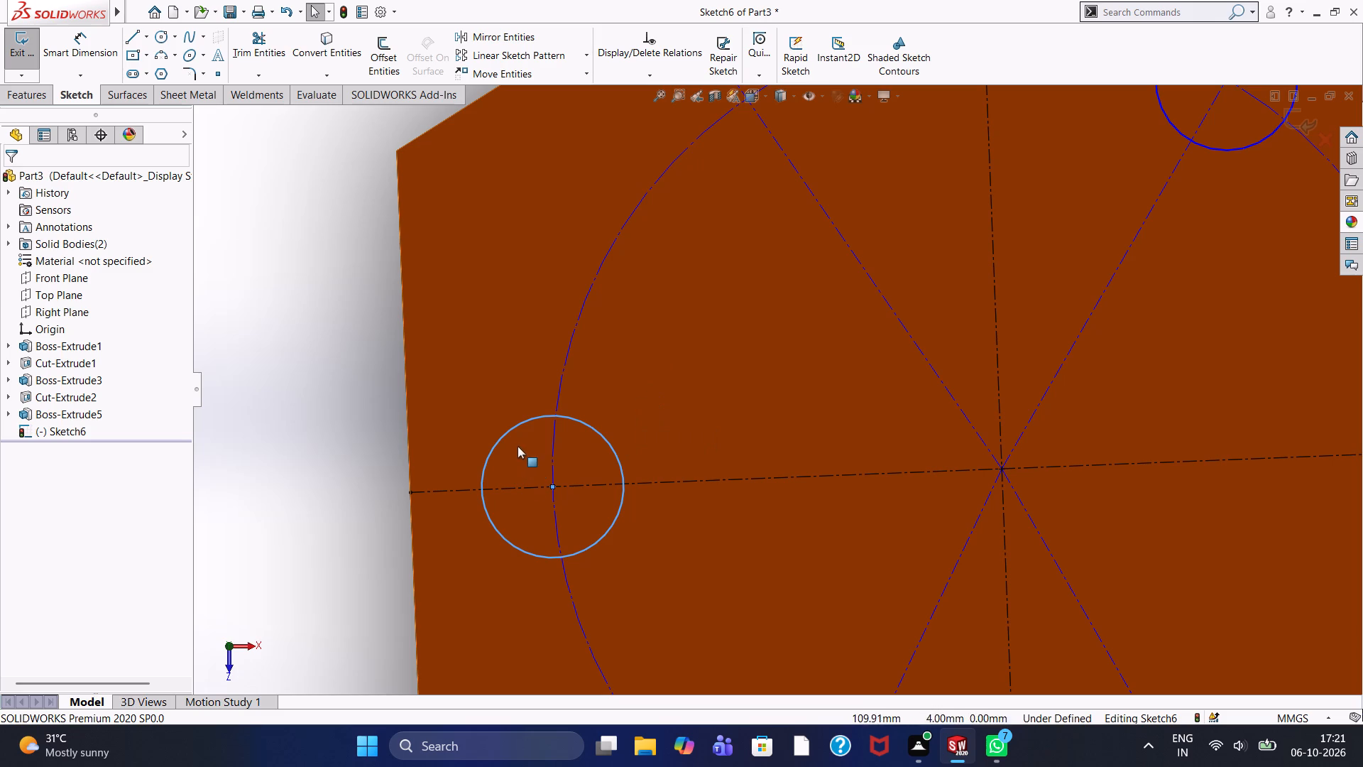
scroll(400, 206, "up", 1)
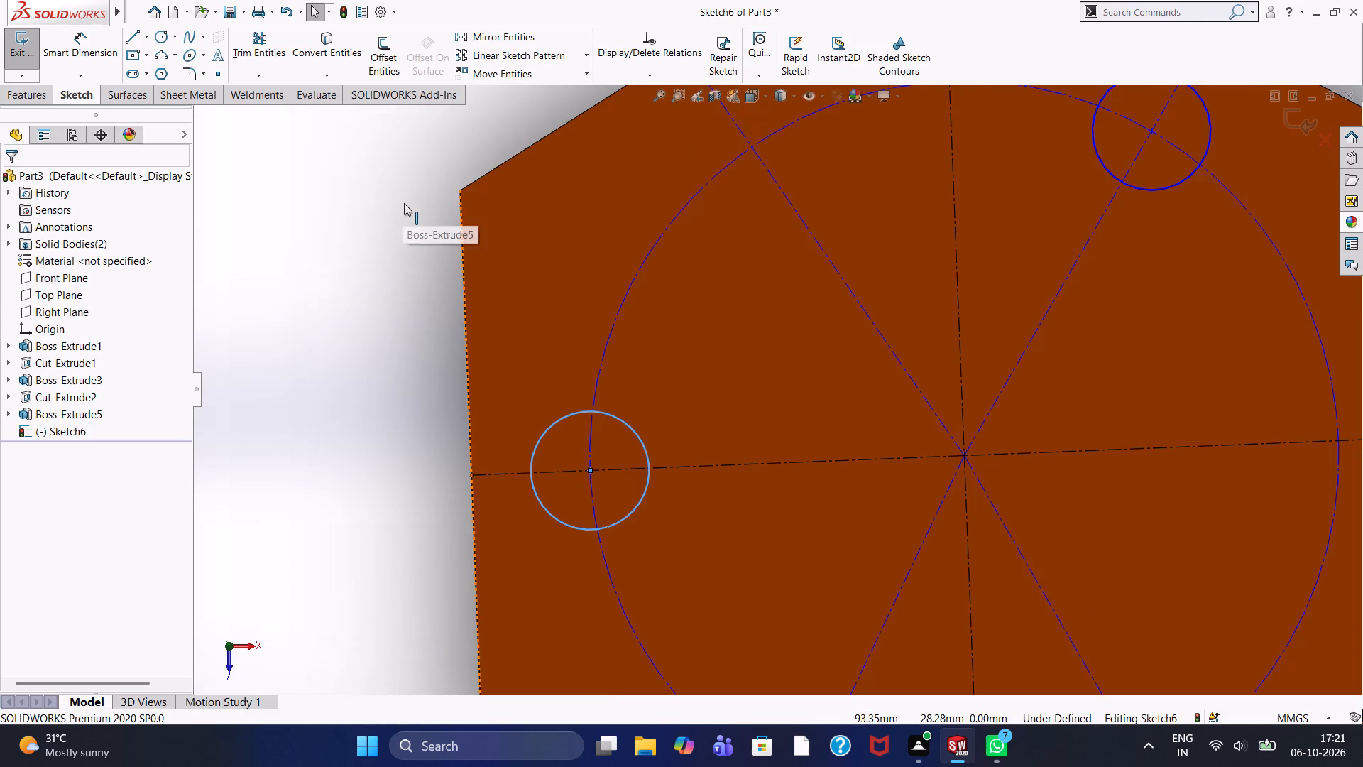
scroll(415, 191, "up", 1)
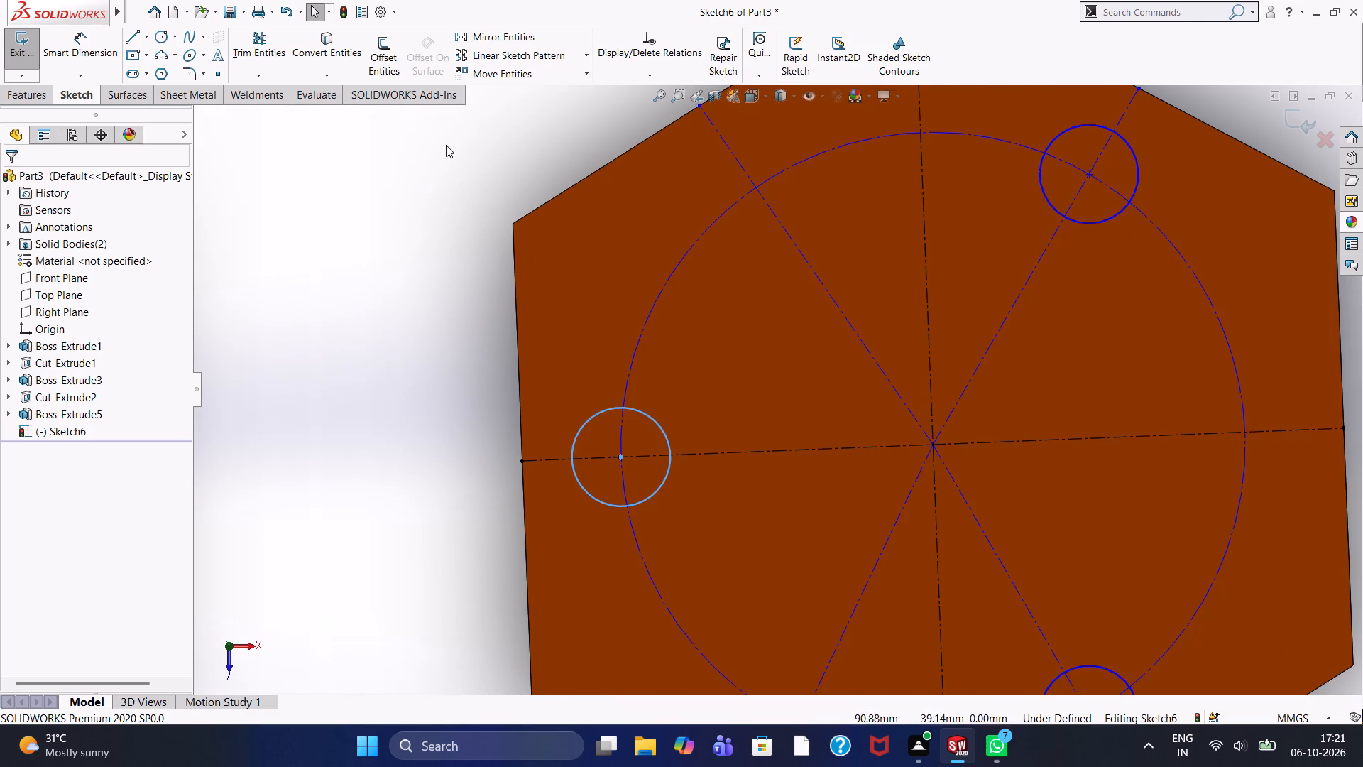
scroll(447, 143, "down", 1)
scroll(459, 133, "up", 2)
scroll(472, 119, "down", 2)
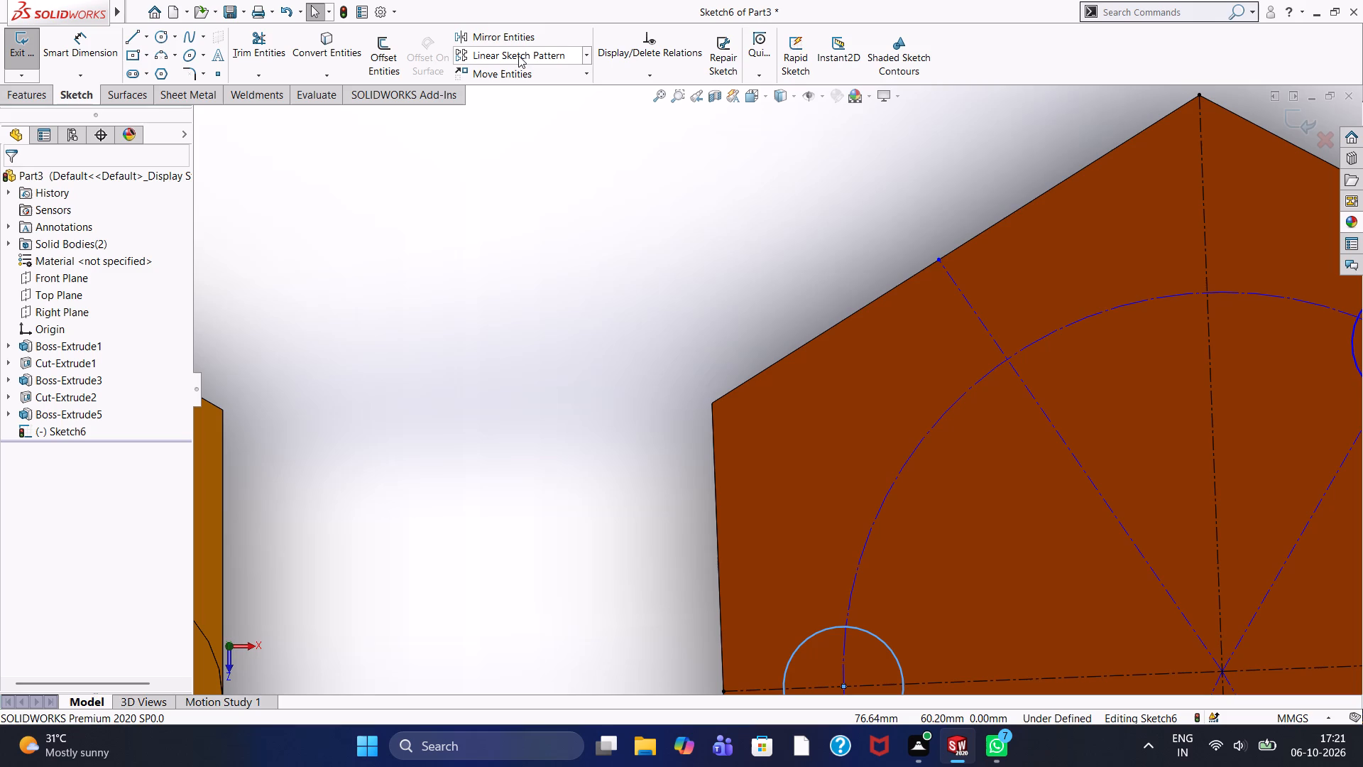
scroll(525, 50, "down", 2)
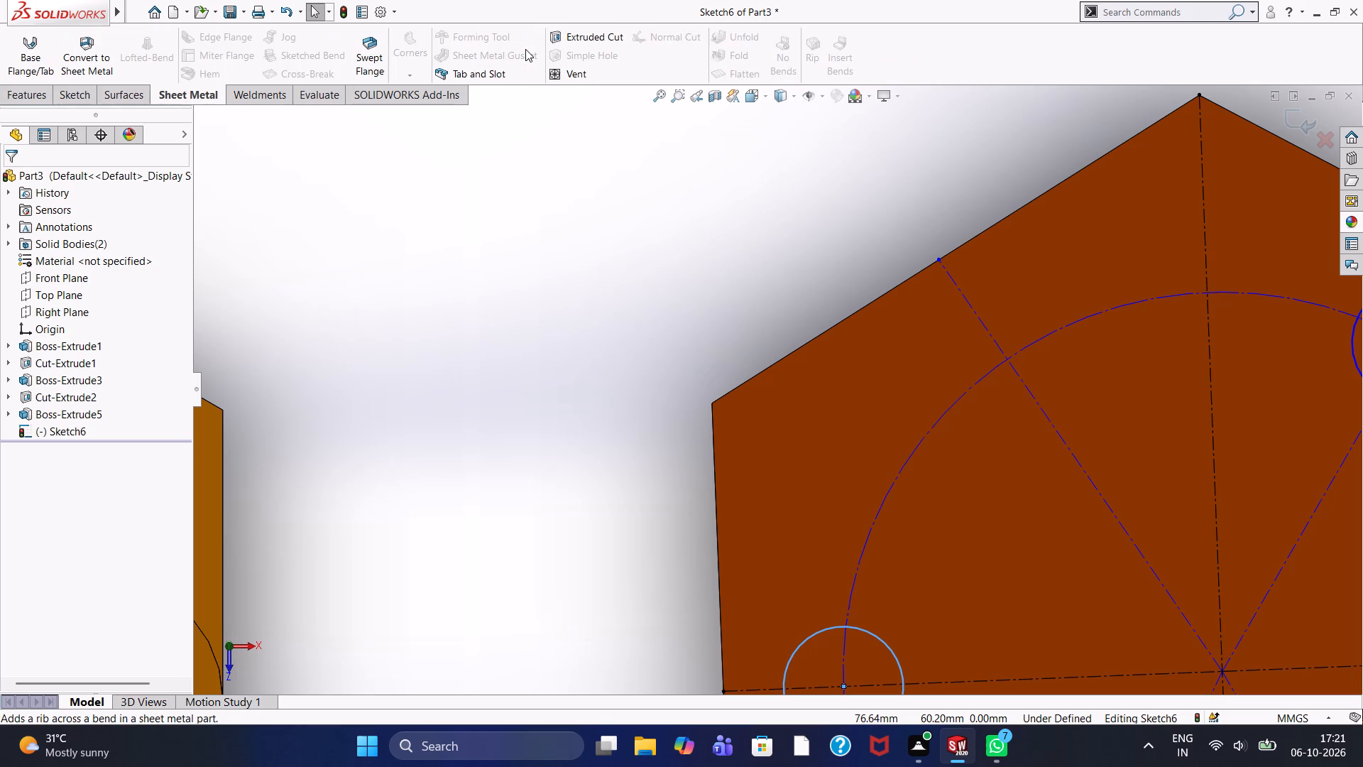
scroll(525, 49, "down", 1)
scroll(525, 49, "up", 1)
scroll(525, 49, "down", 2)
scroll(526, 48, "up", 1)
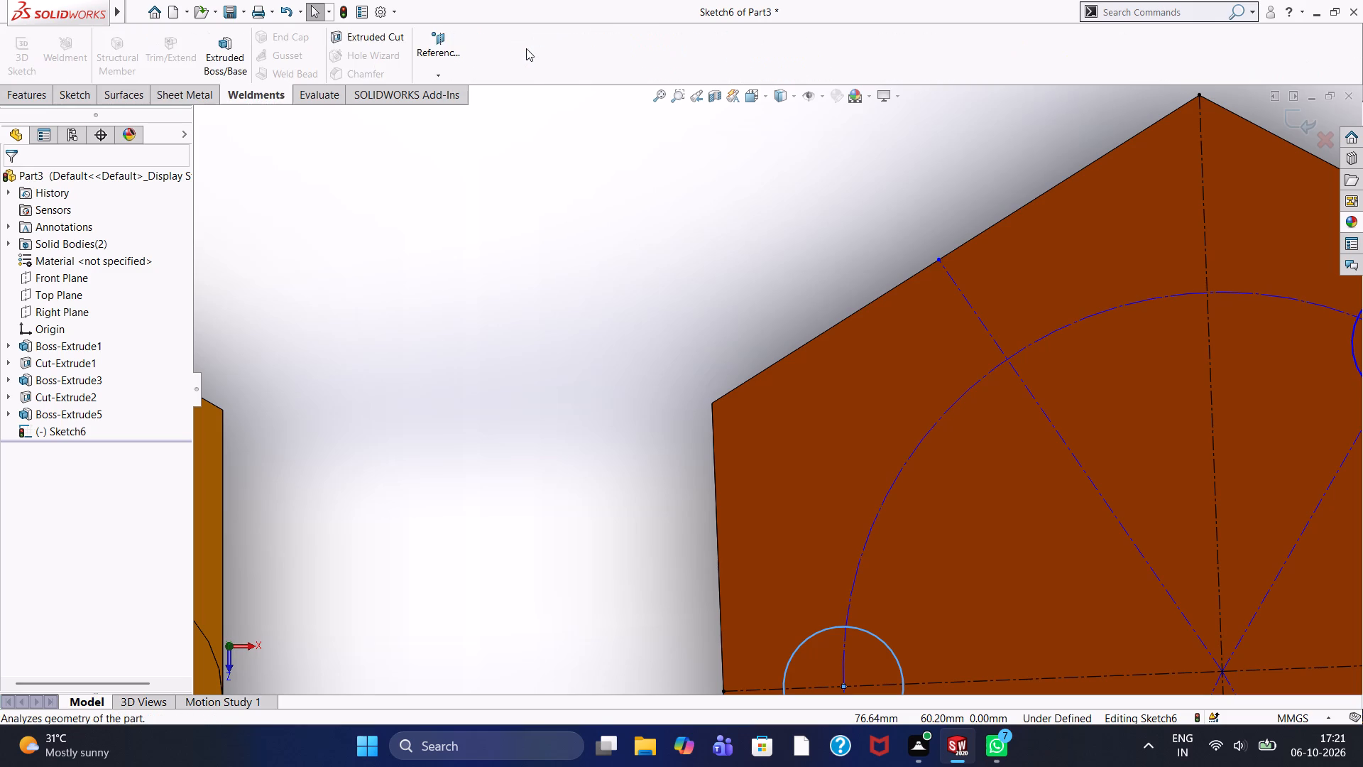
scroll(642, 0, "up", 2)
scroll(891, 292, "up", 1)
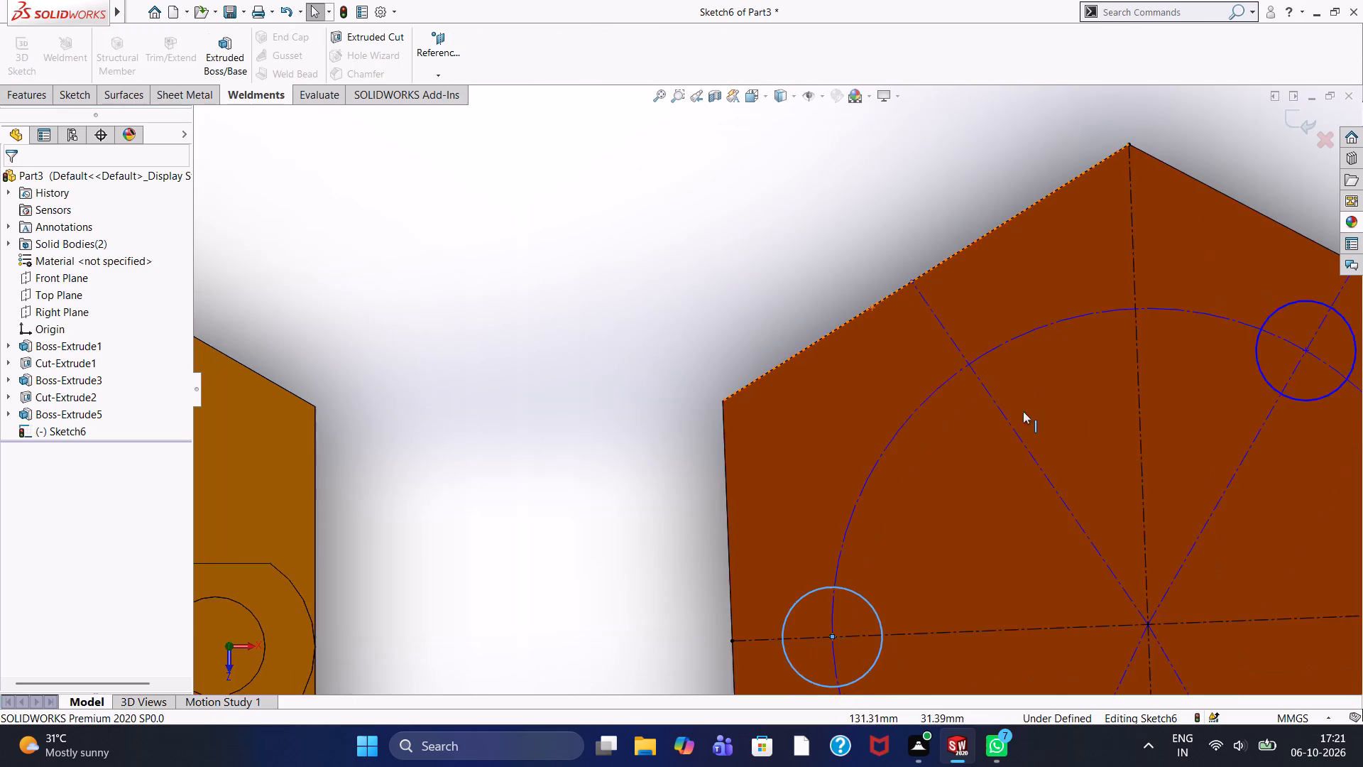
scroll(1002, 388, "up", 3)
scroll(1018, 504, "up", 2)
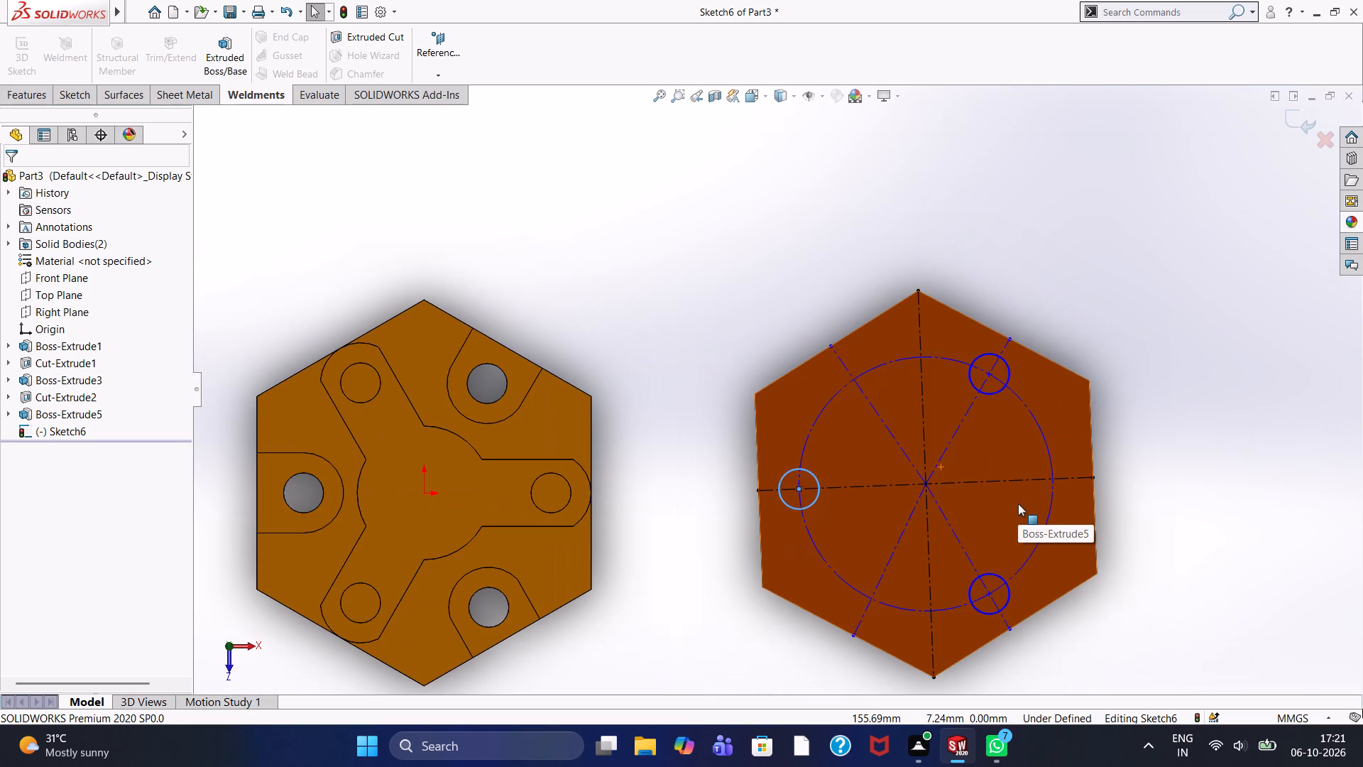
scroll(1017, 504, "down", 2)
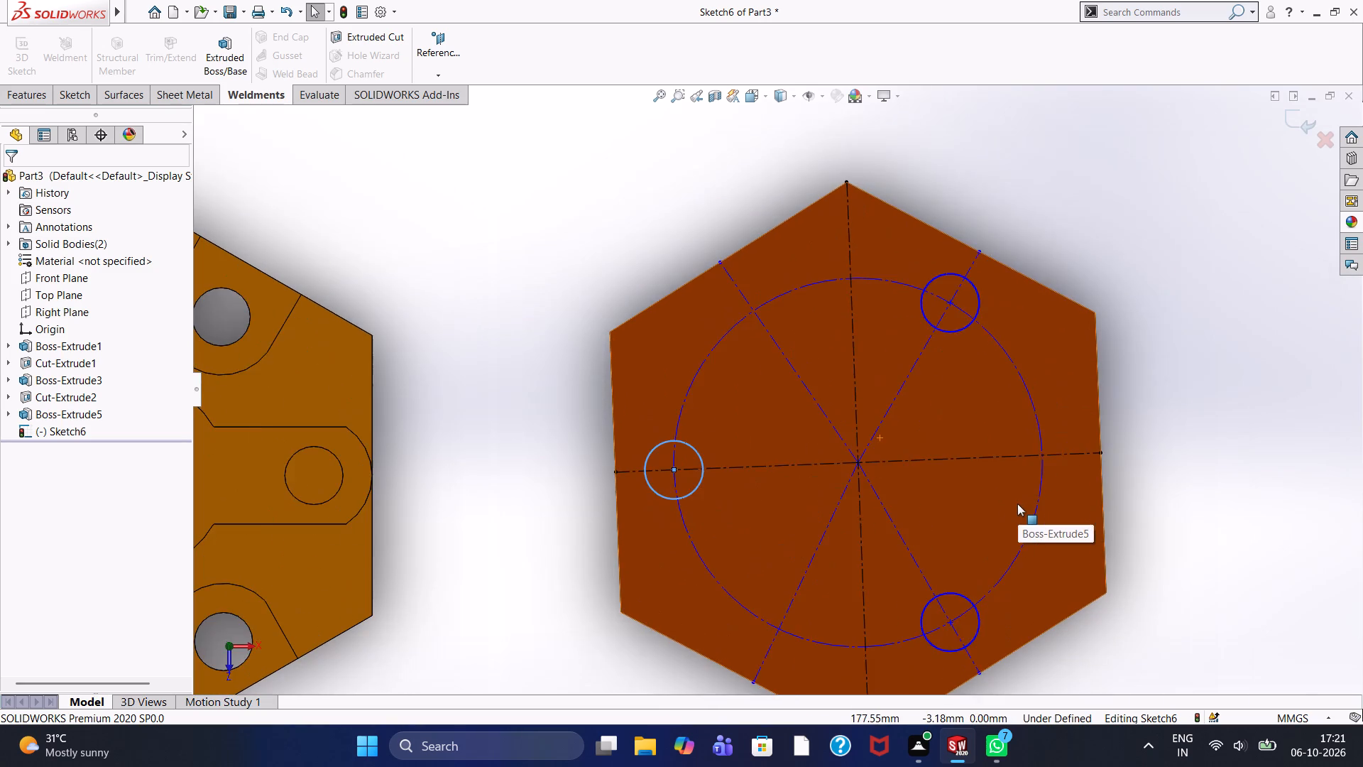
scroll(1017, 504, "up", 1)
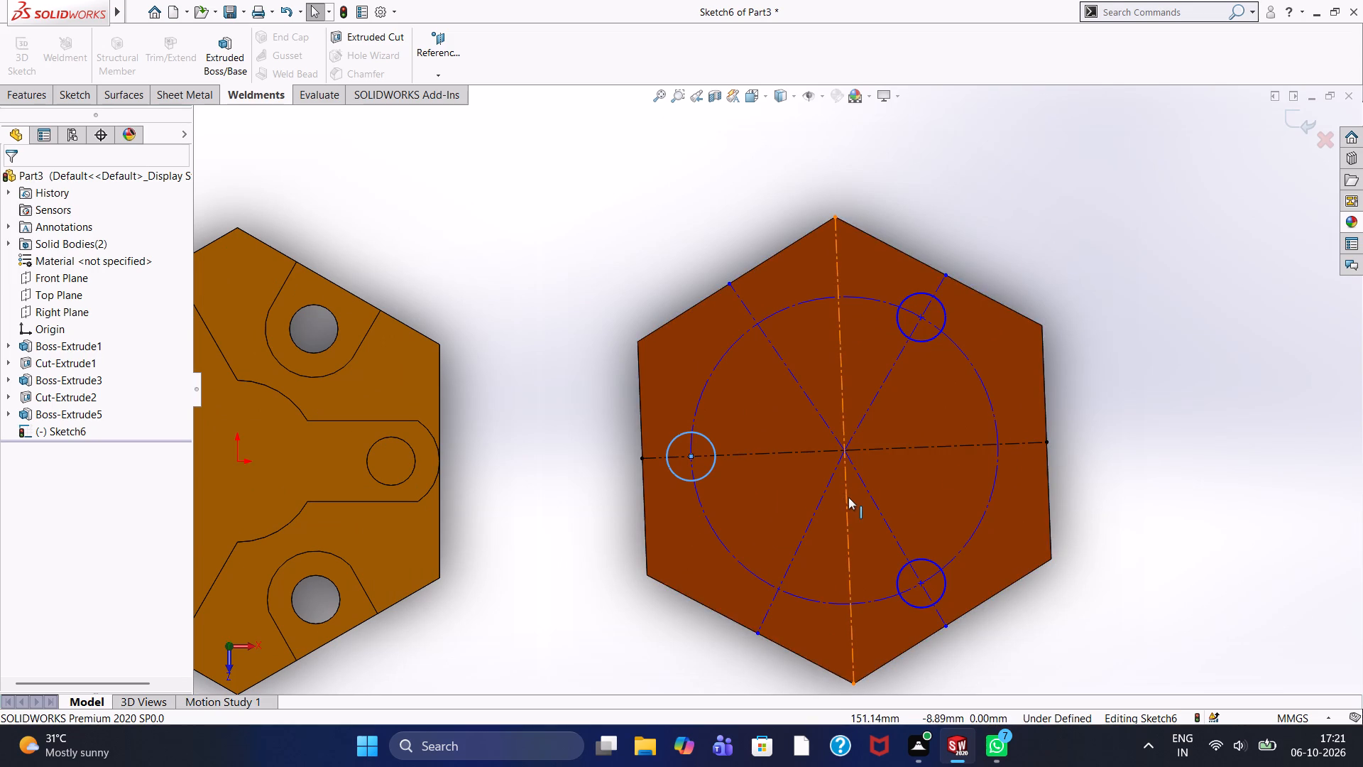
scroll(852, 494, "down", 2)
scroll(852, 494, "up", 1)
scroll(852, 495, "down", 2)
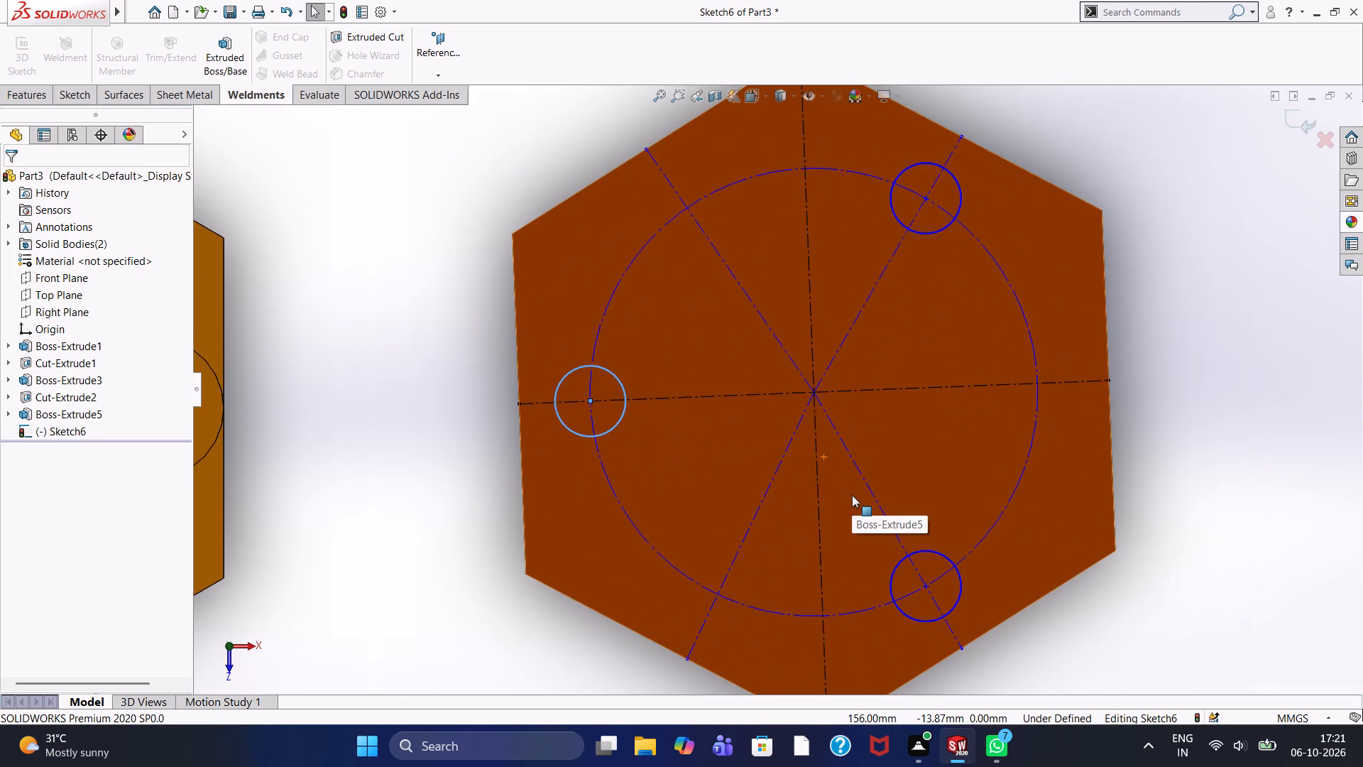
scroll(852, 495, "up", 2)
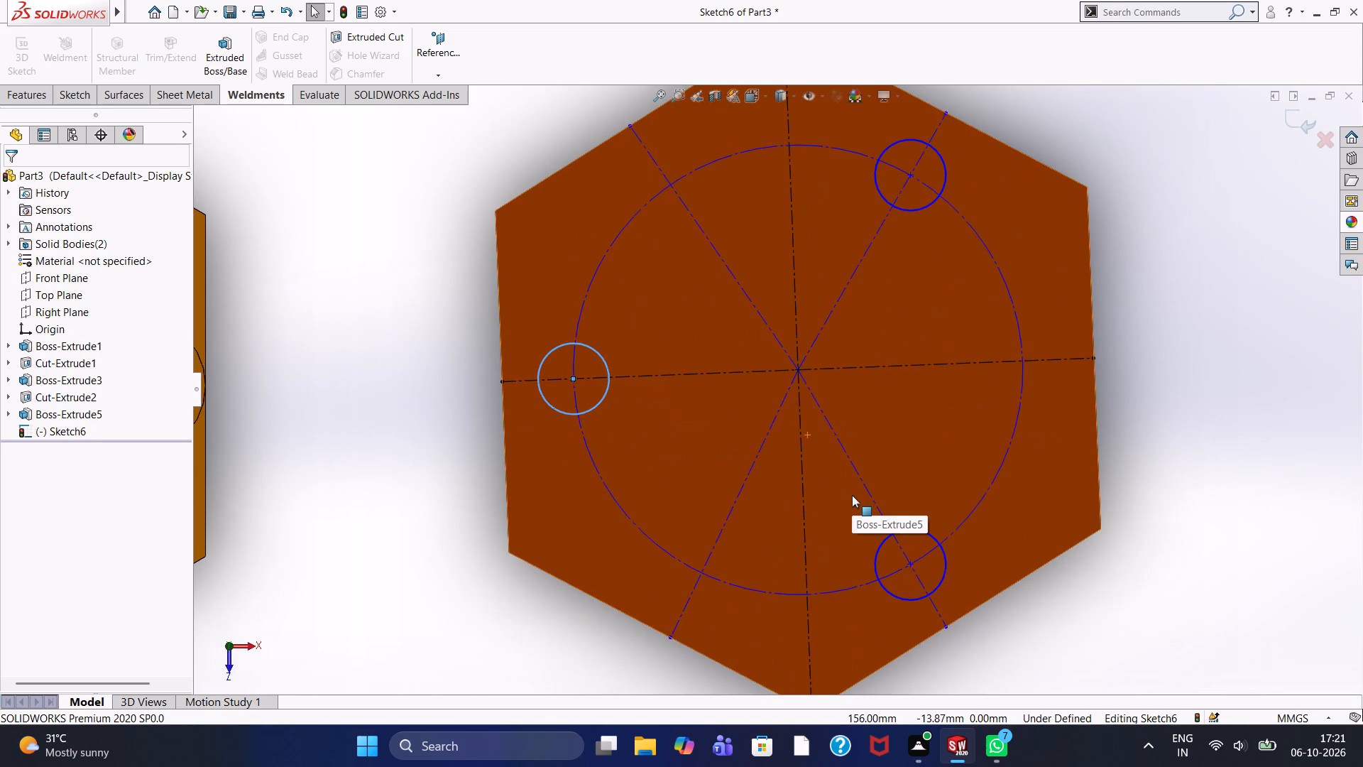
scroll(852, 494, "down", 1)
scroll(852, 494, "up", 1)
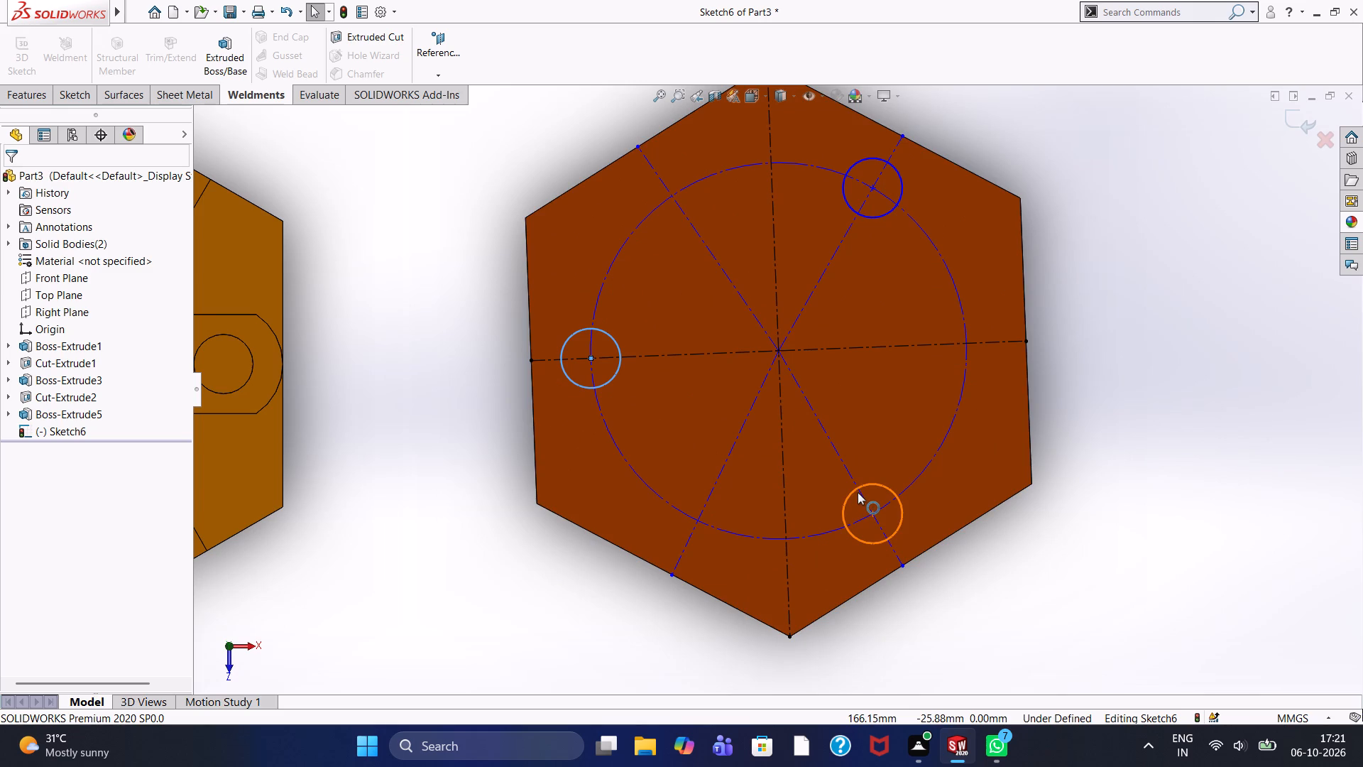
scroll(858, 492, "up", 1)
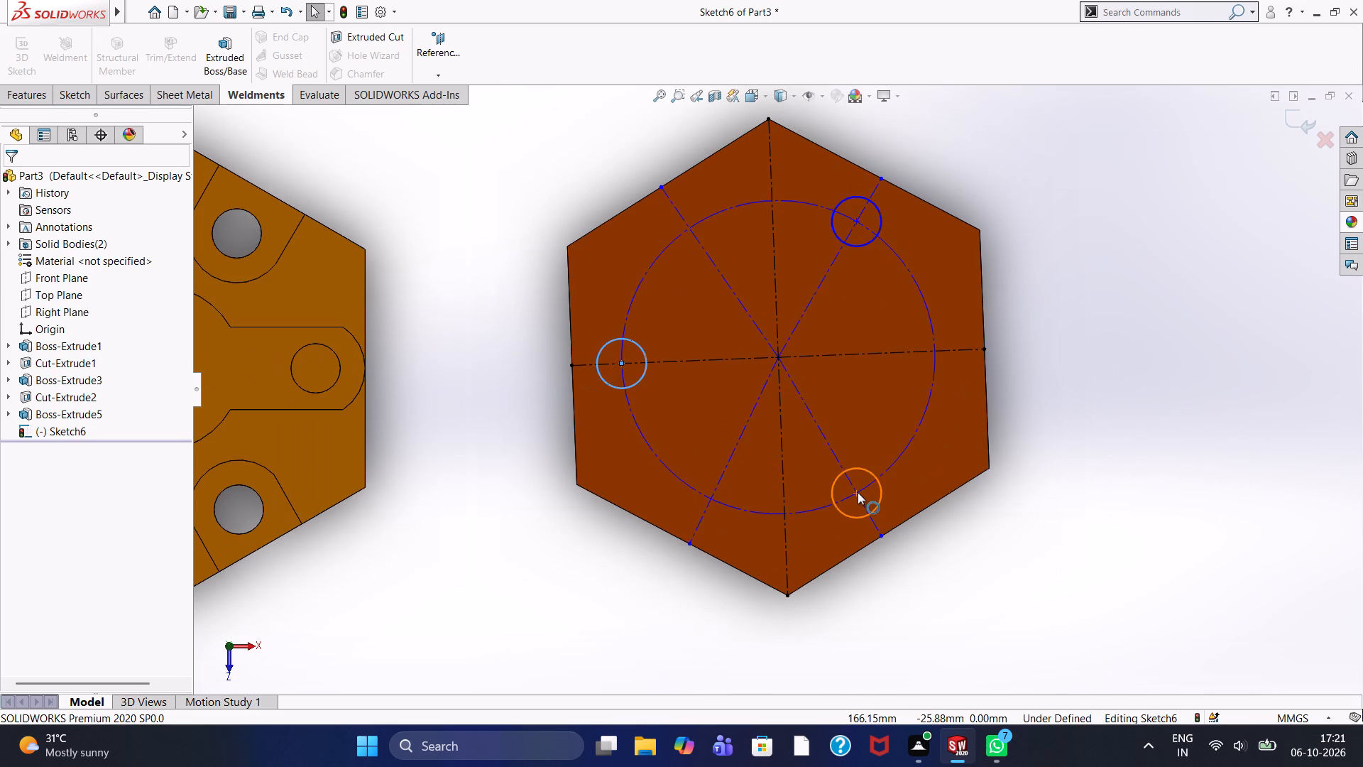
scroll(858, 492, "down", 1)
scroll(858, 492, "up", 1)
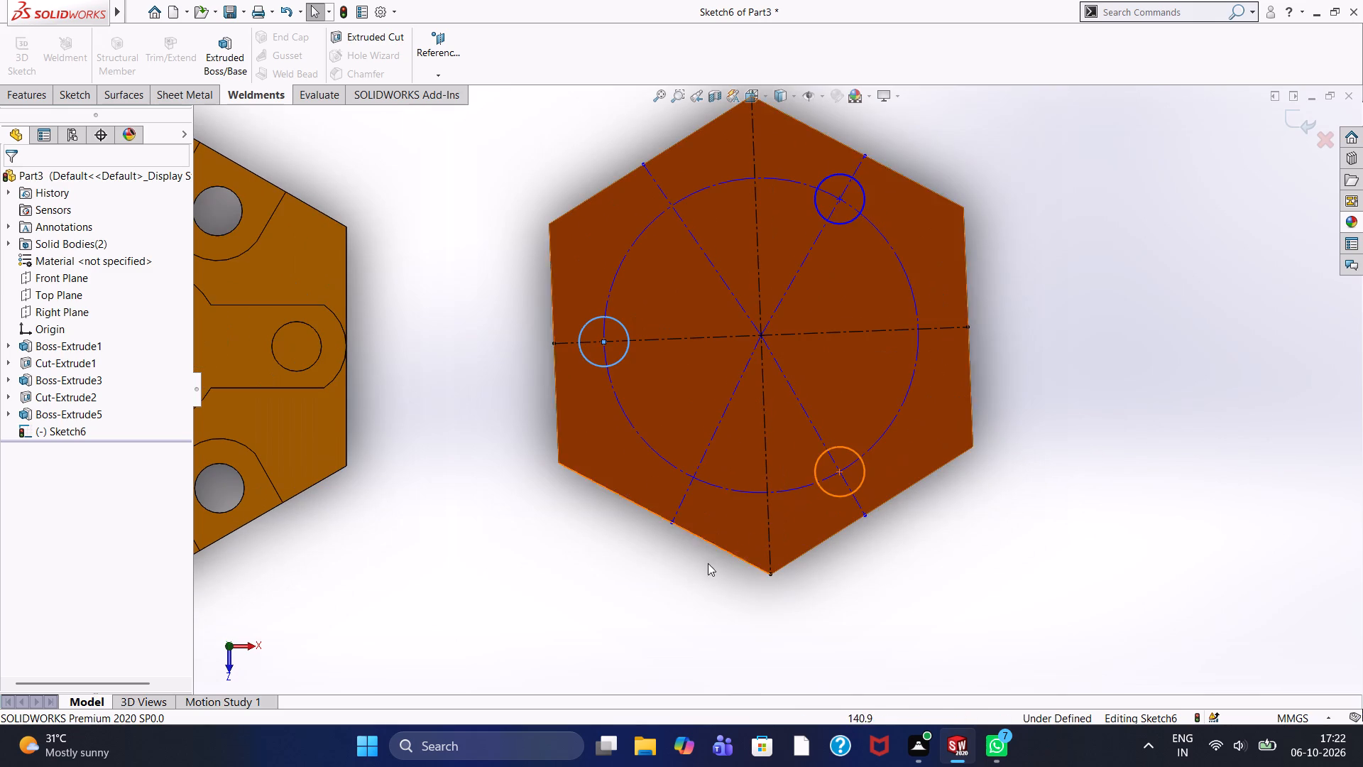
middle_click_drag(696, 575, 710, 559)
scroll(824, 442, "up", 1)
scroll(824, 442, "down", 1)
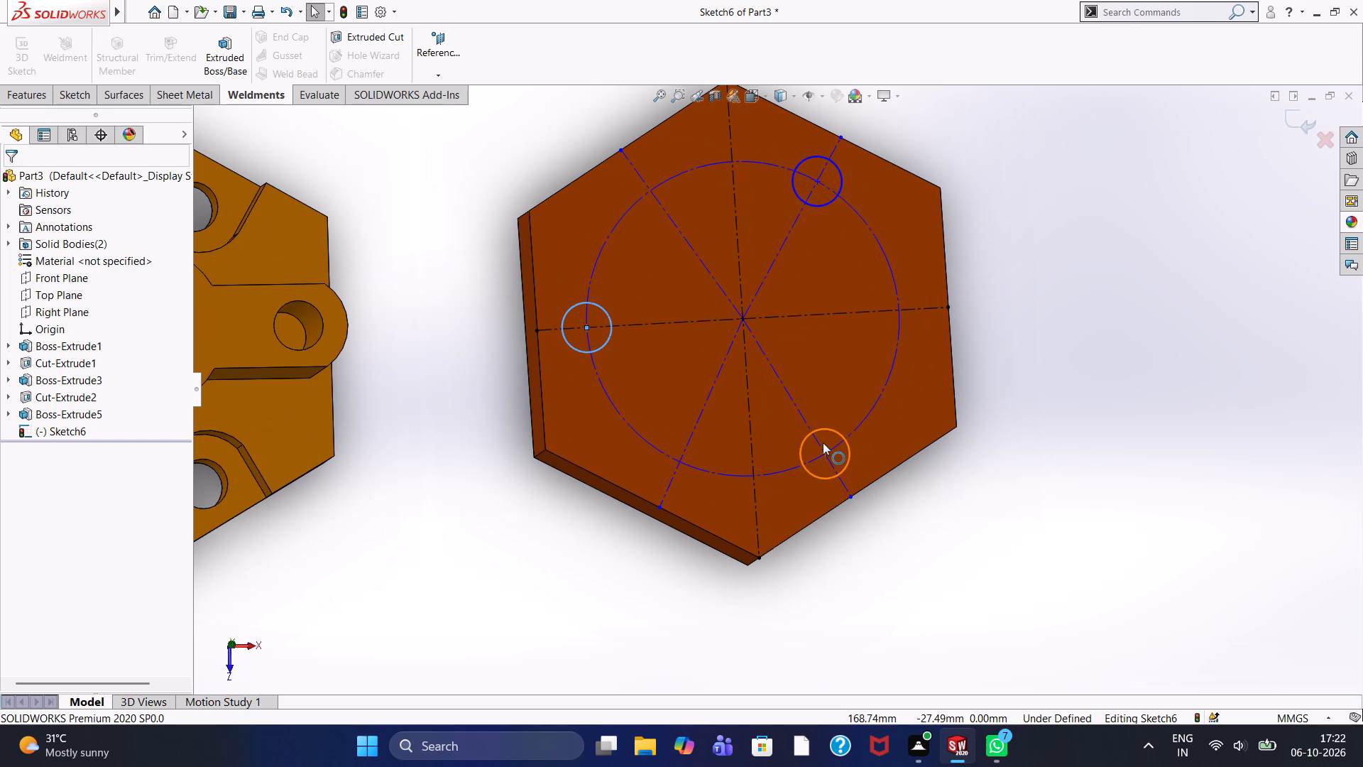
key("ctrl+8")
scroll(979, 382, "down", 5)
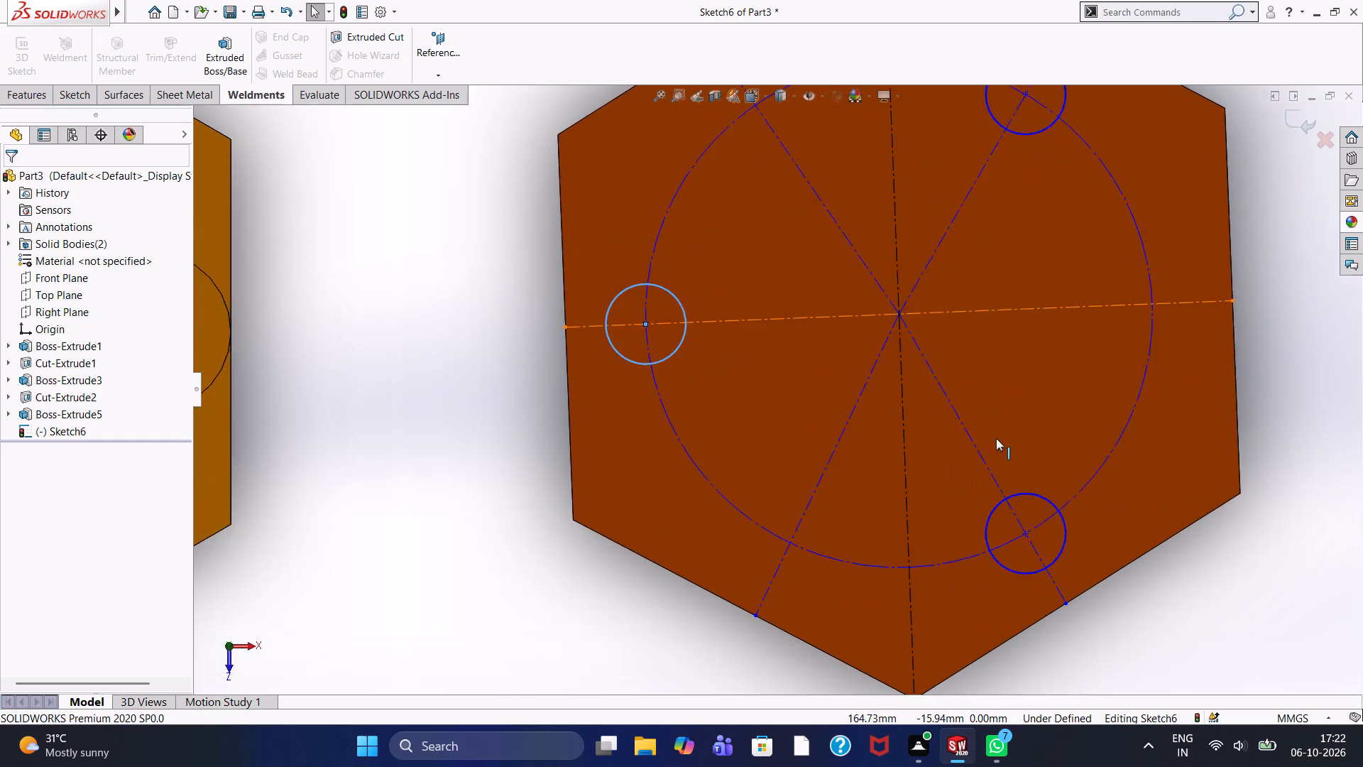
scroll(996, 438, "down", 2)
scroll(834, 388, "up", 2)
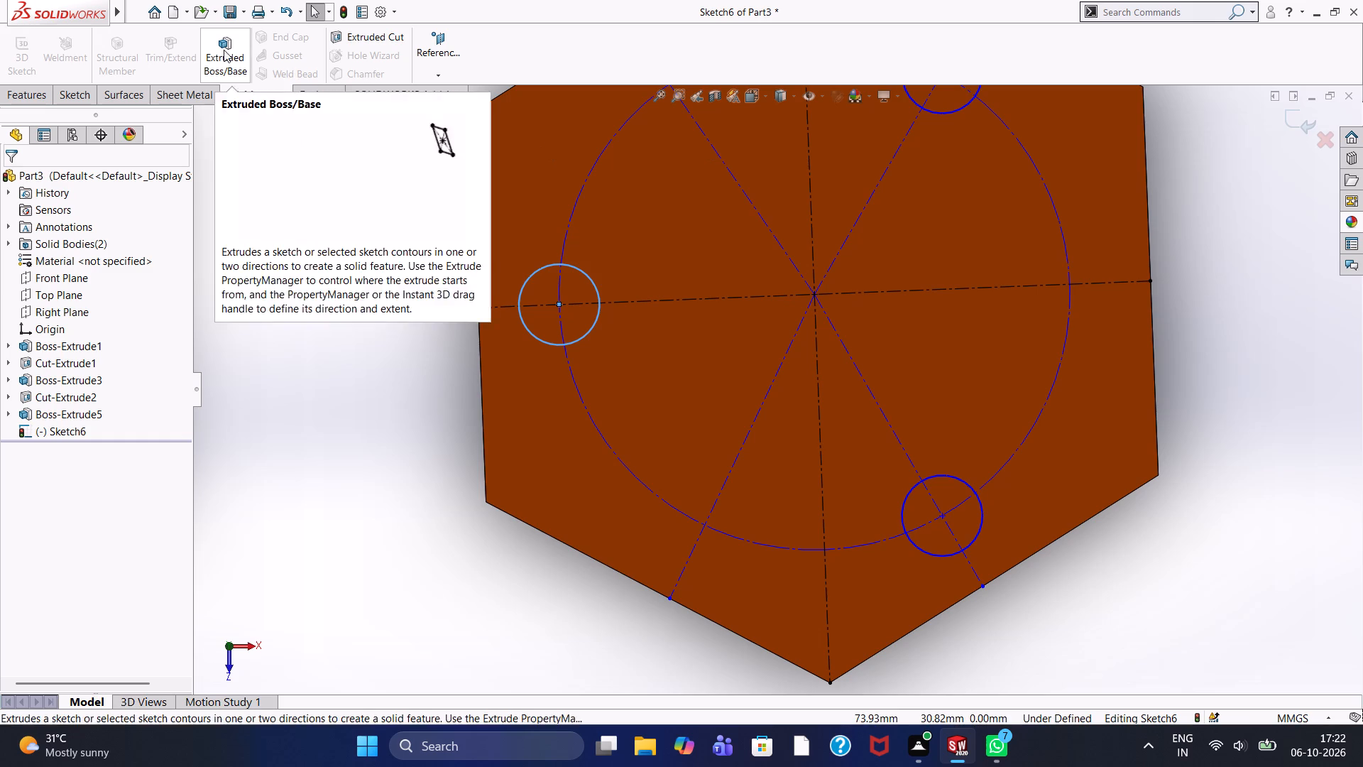
Draw a 12 mm line up the plate's left edge from the flat-to-flat centerline's end, continuing with a 14 mm horizontal line inward.
left_click(79, 98)
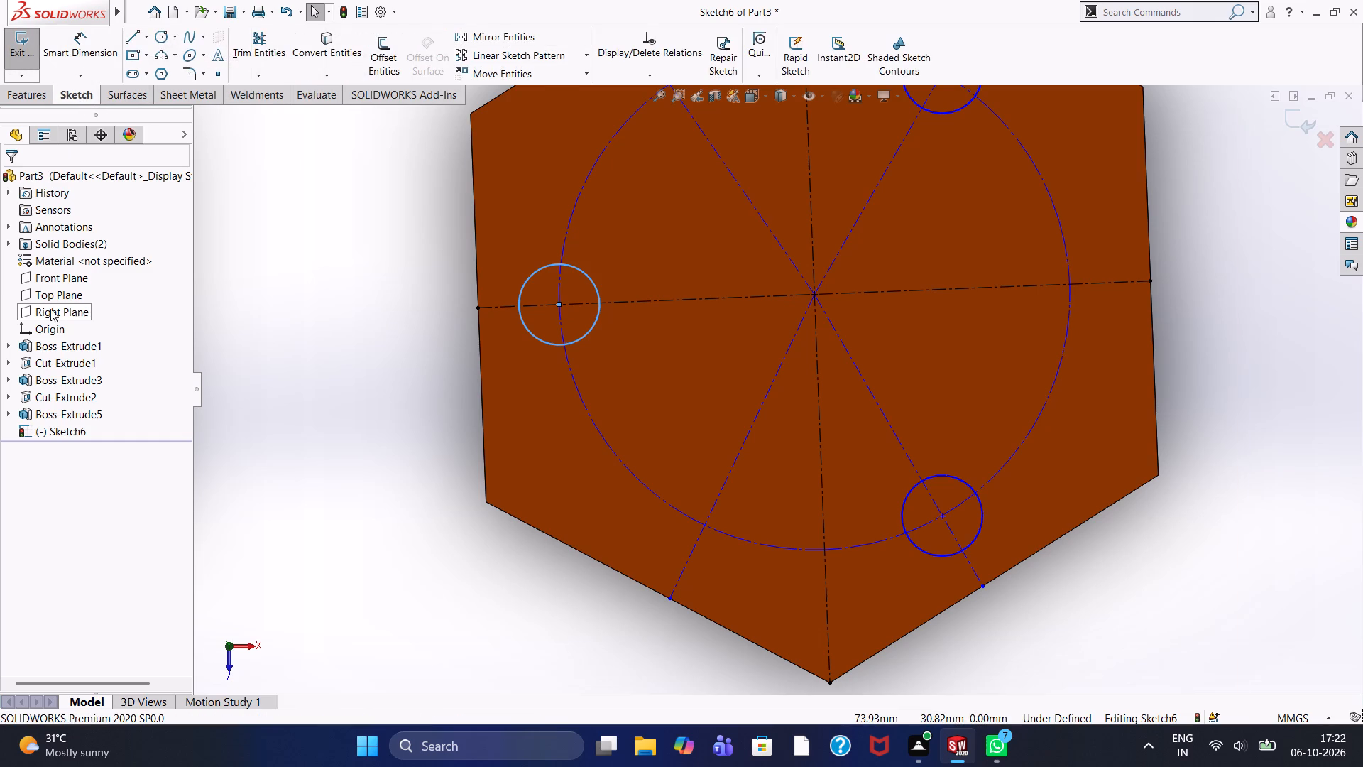
left_click(127, 36)
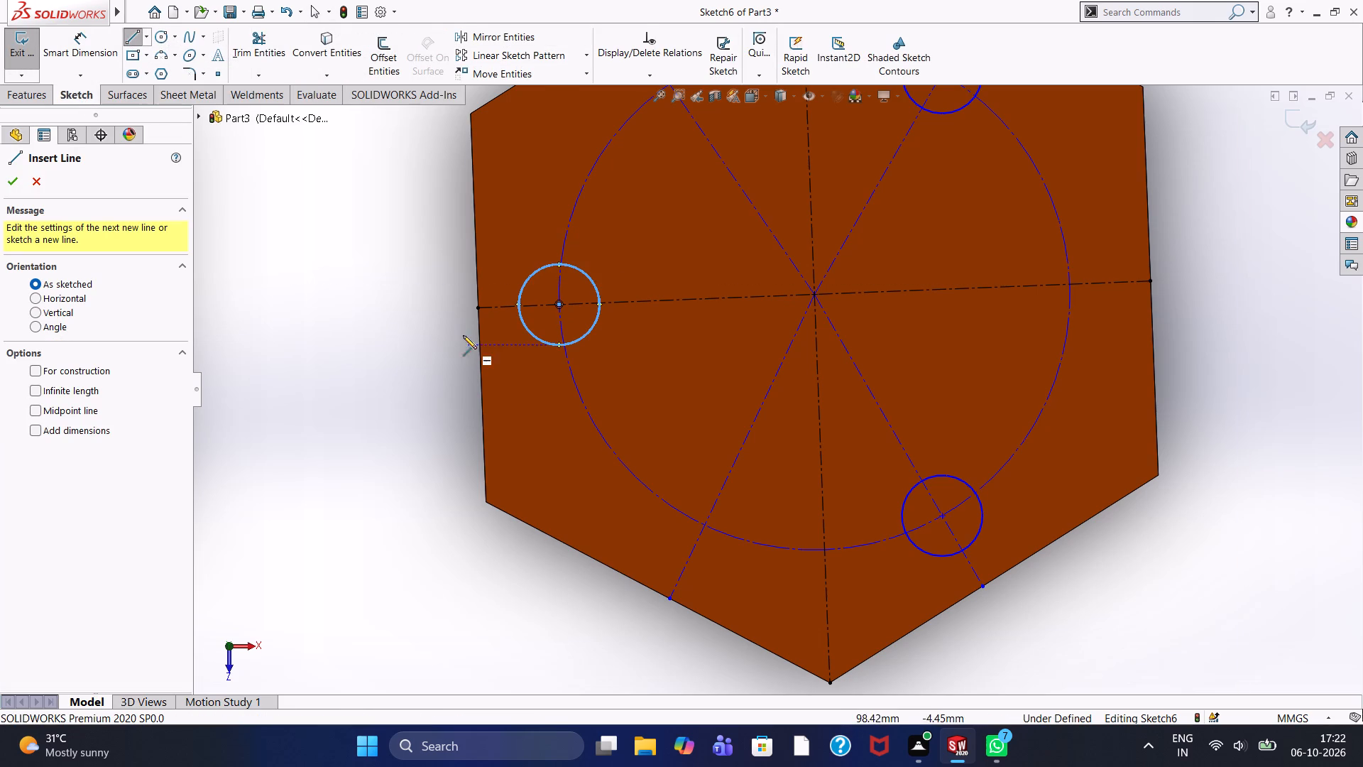
left_click(478, 310)
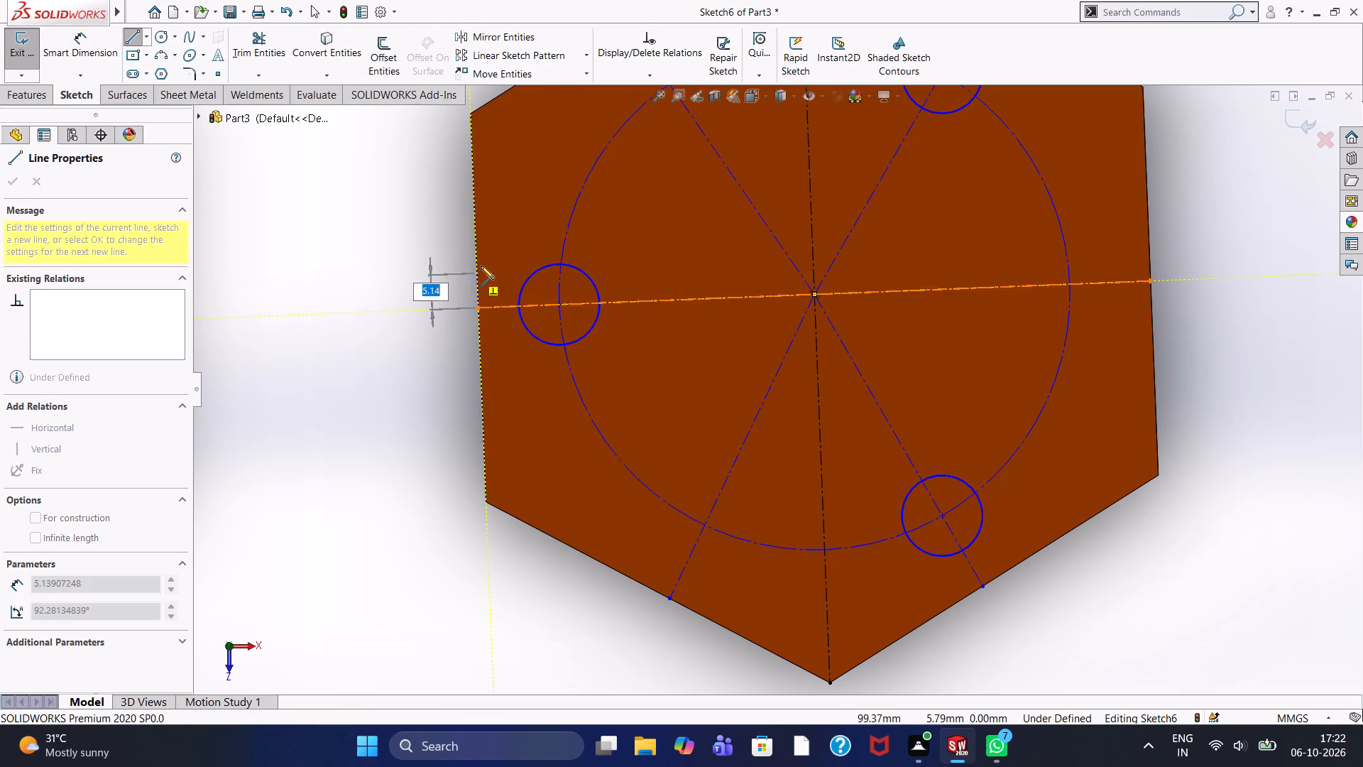
type("12")
key("Return")
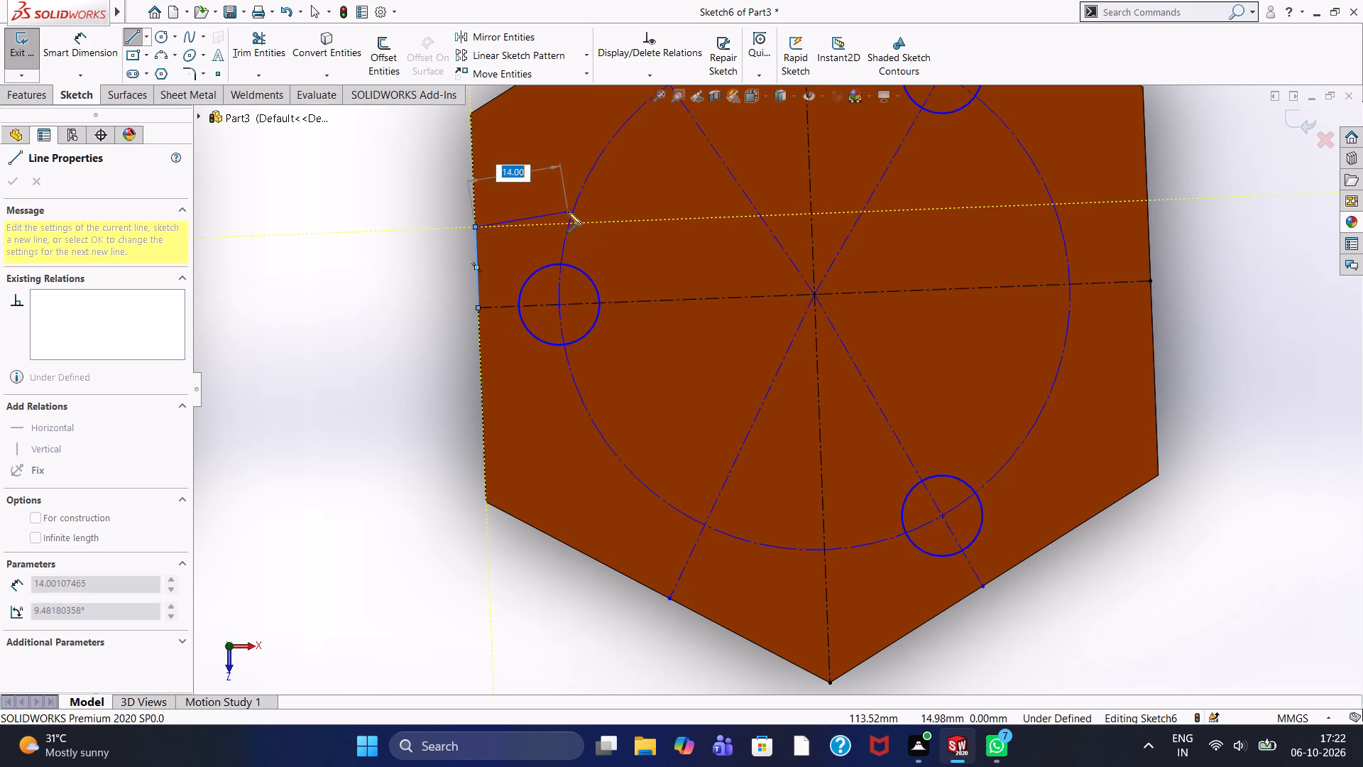
type("14")
key("Return")
key("Escape")
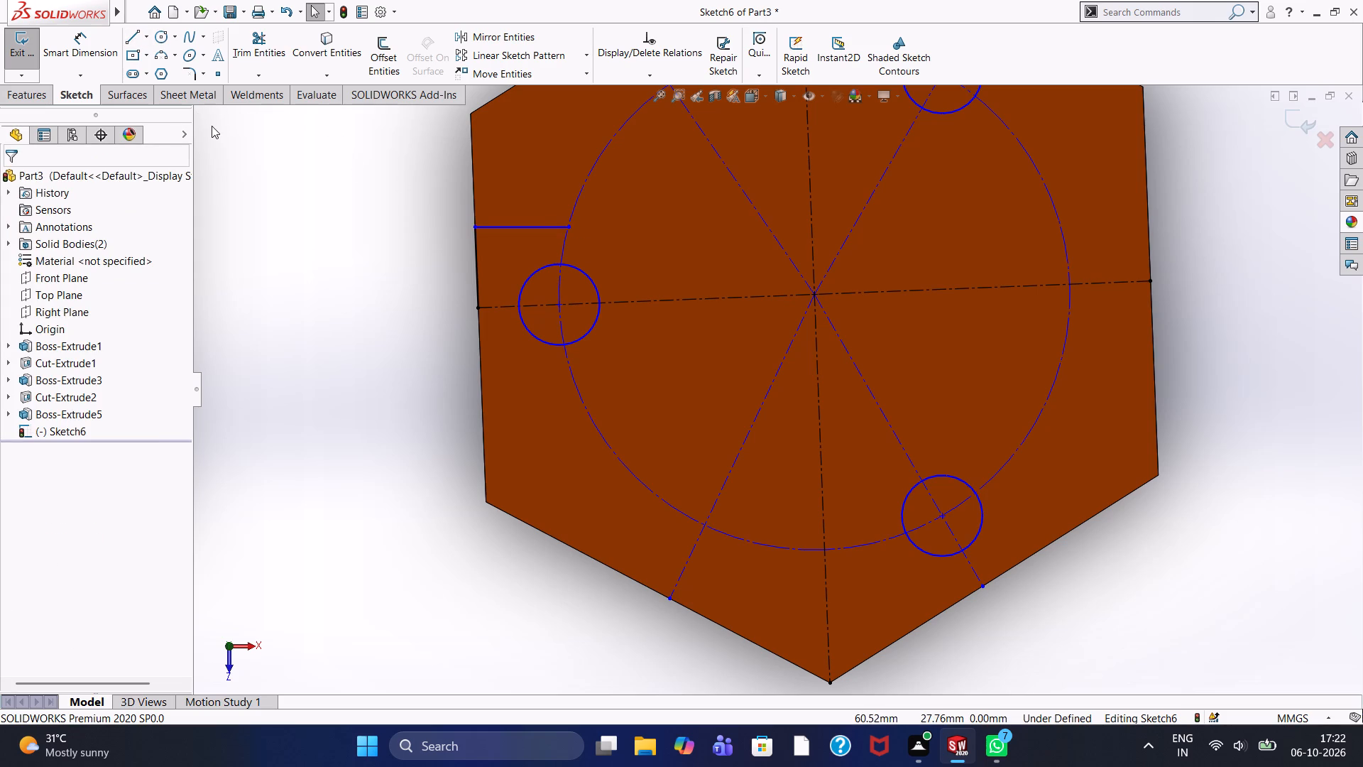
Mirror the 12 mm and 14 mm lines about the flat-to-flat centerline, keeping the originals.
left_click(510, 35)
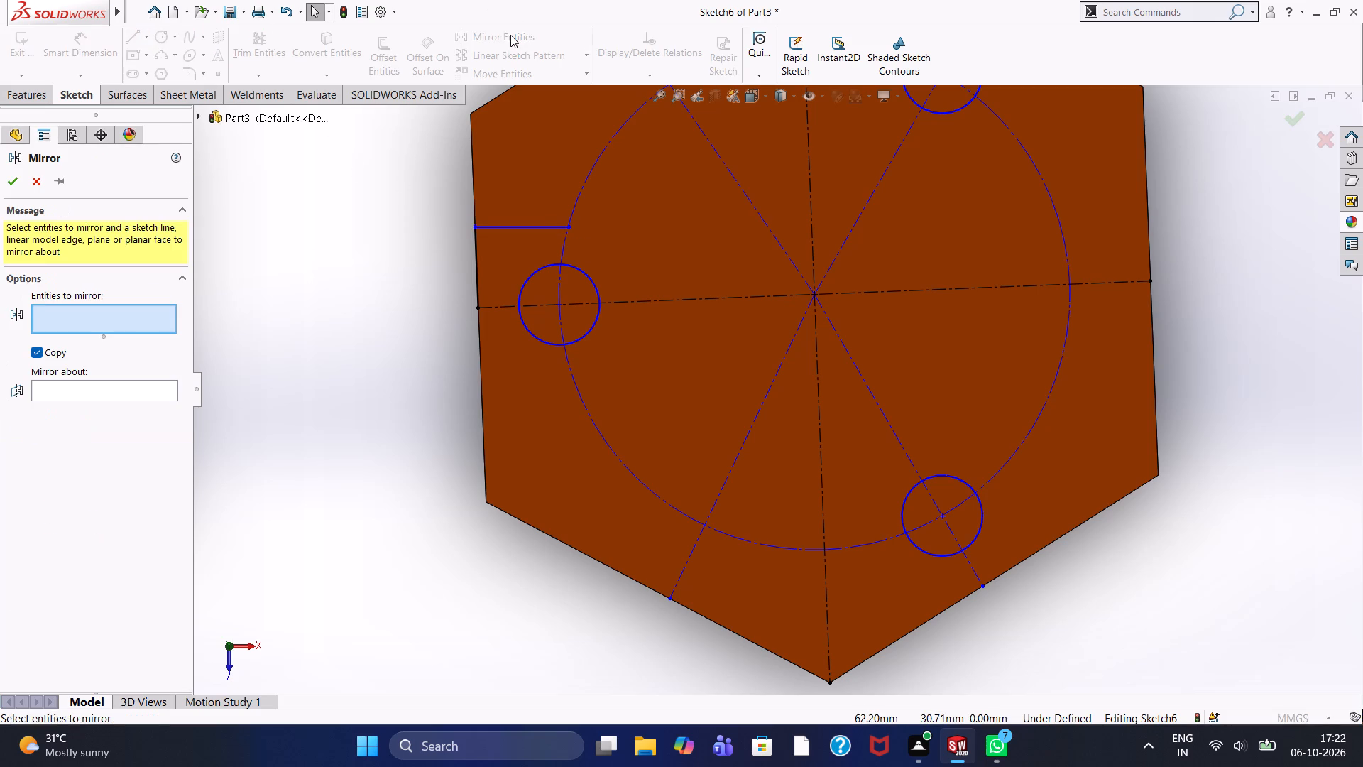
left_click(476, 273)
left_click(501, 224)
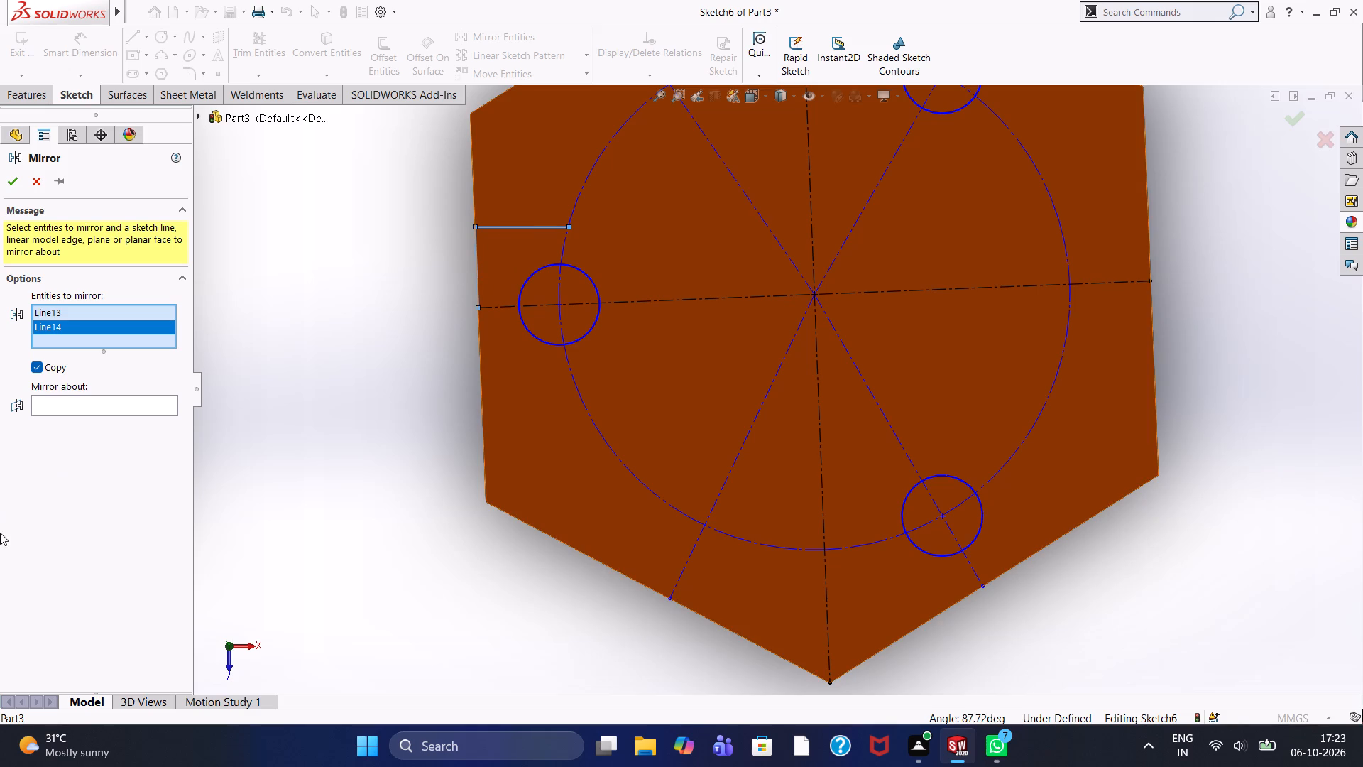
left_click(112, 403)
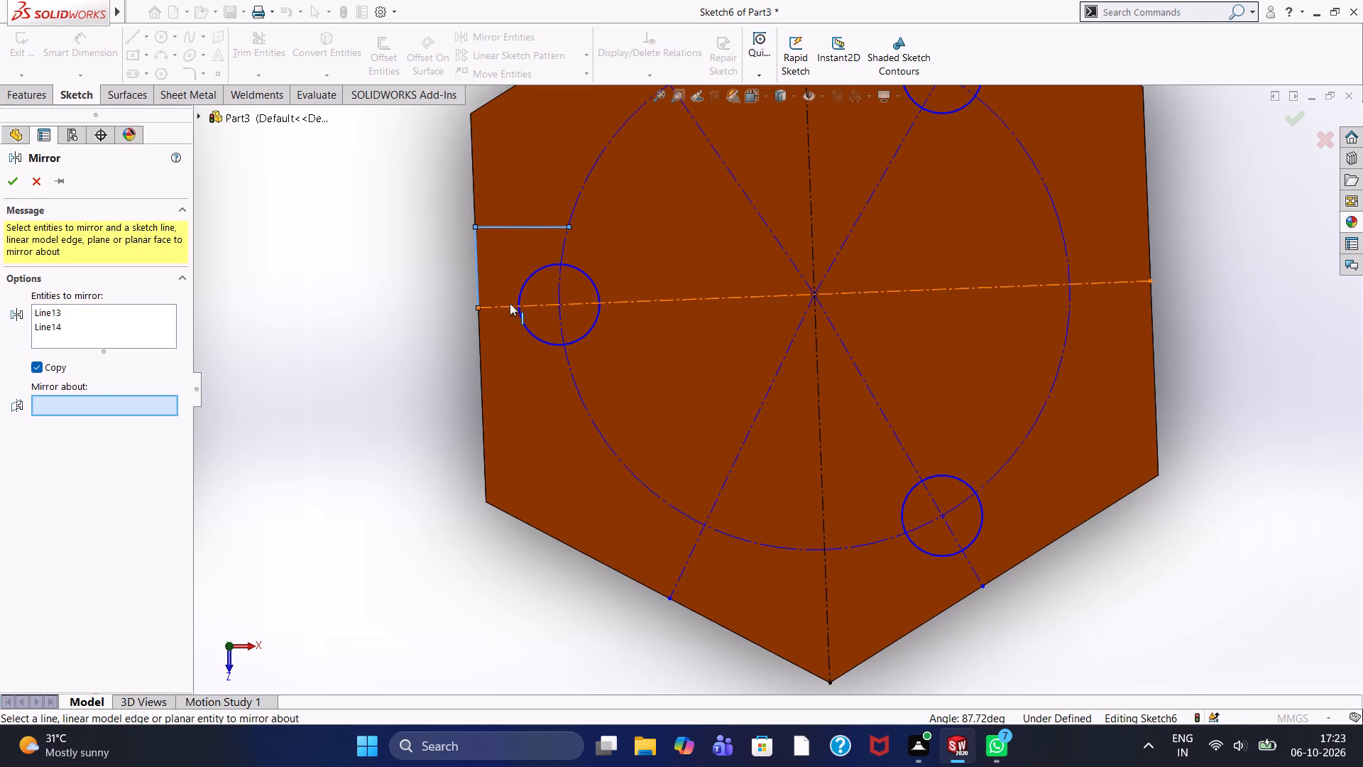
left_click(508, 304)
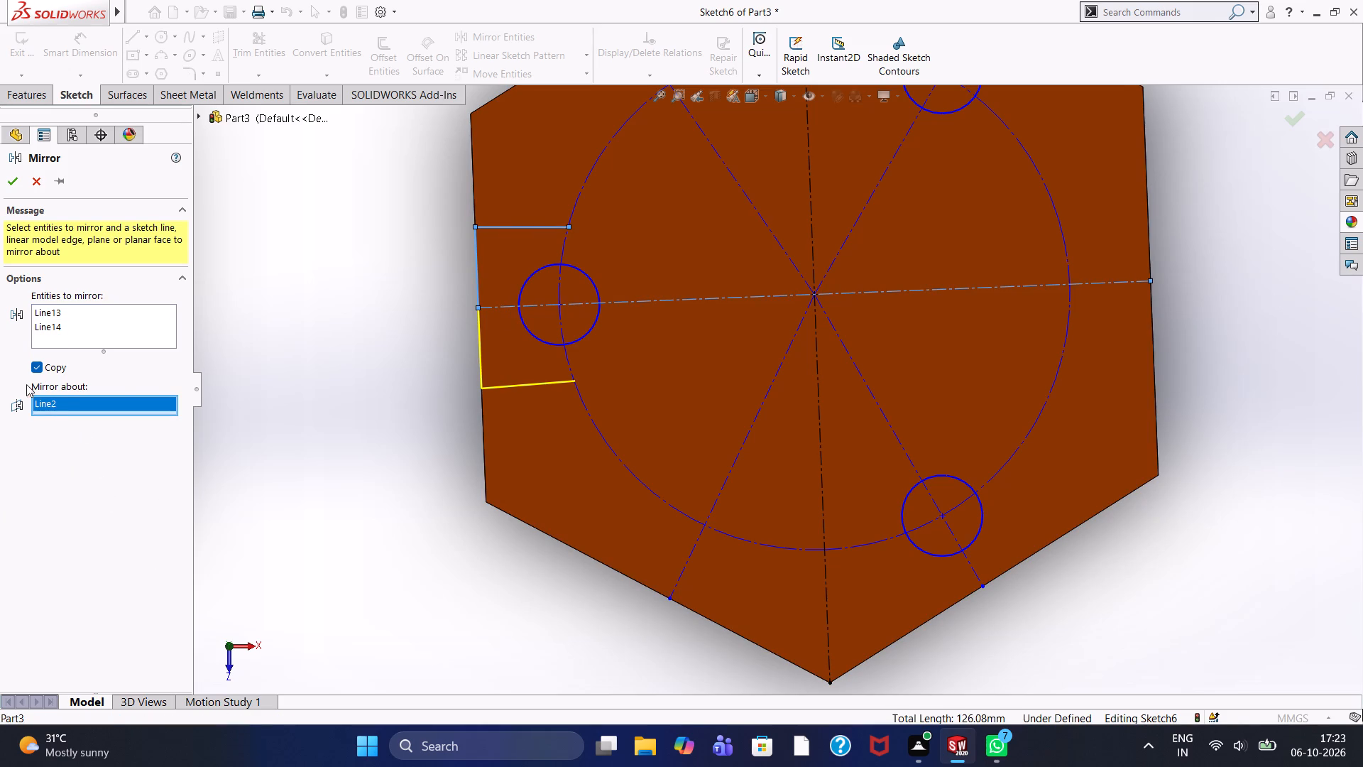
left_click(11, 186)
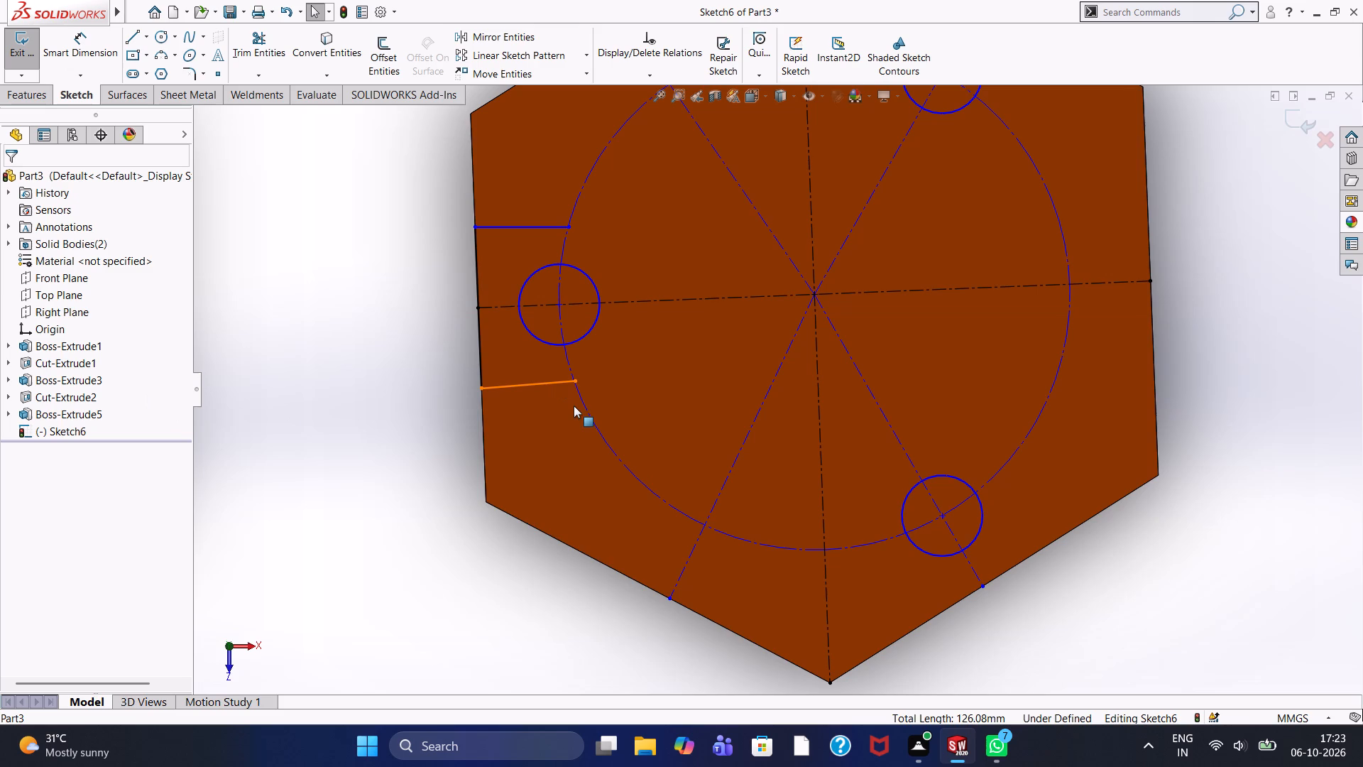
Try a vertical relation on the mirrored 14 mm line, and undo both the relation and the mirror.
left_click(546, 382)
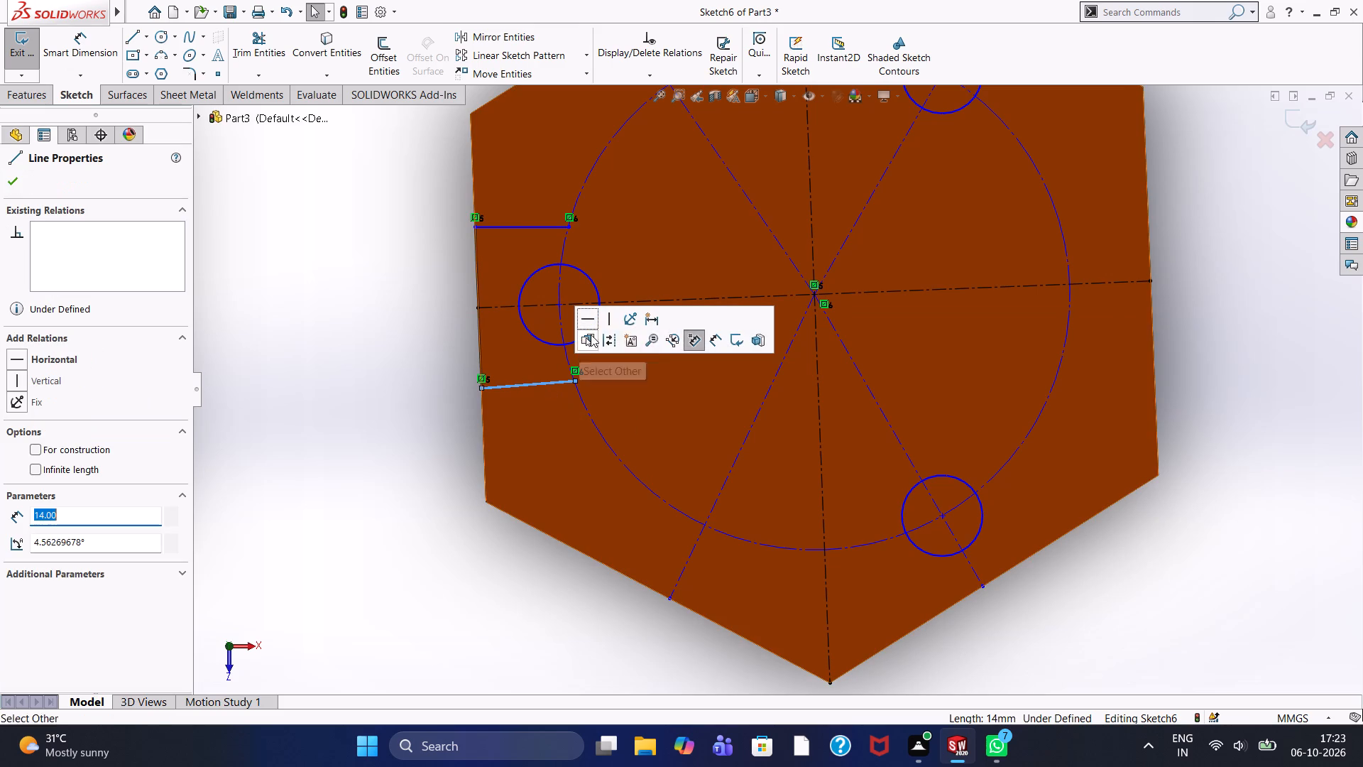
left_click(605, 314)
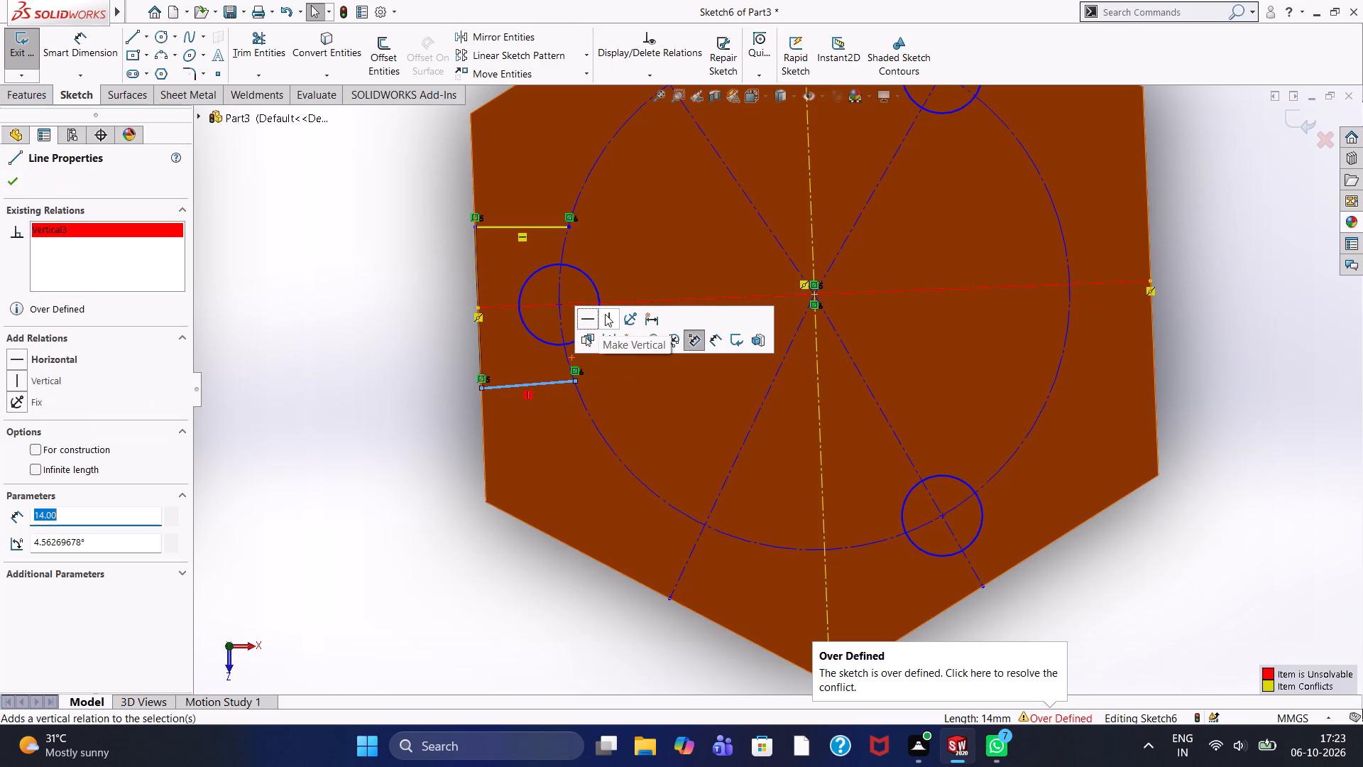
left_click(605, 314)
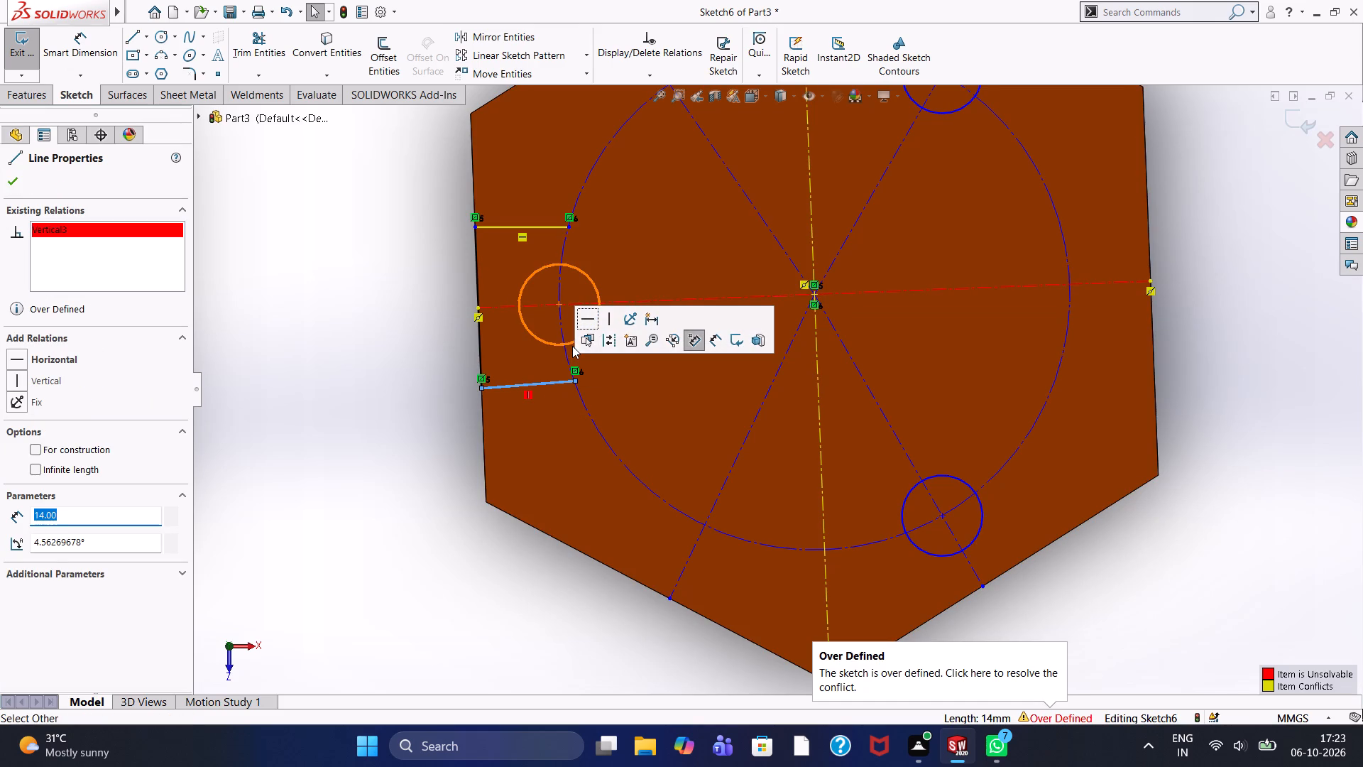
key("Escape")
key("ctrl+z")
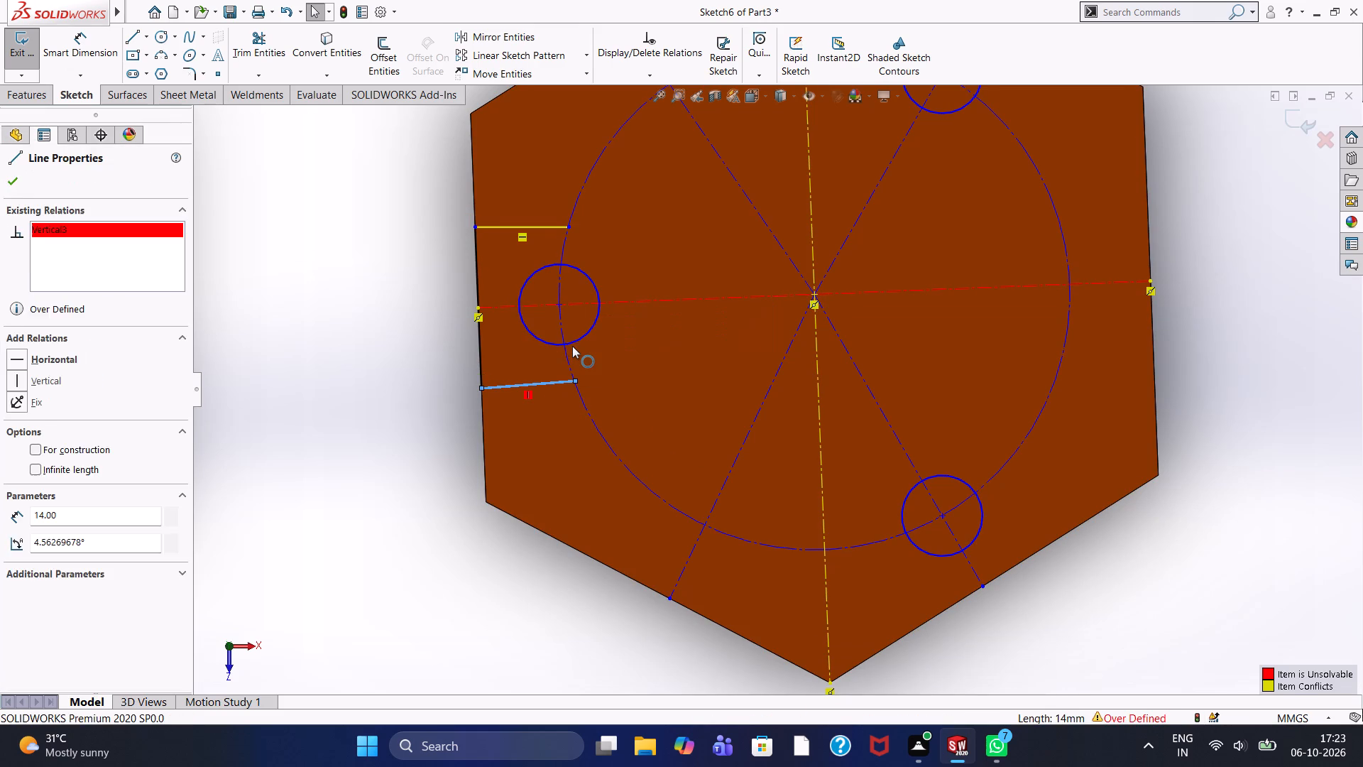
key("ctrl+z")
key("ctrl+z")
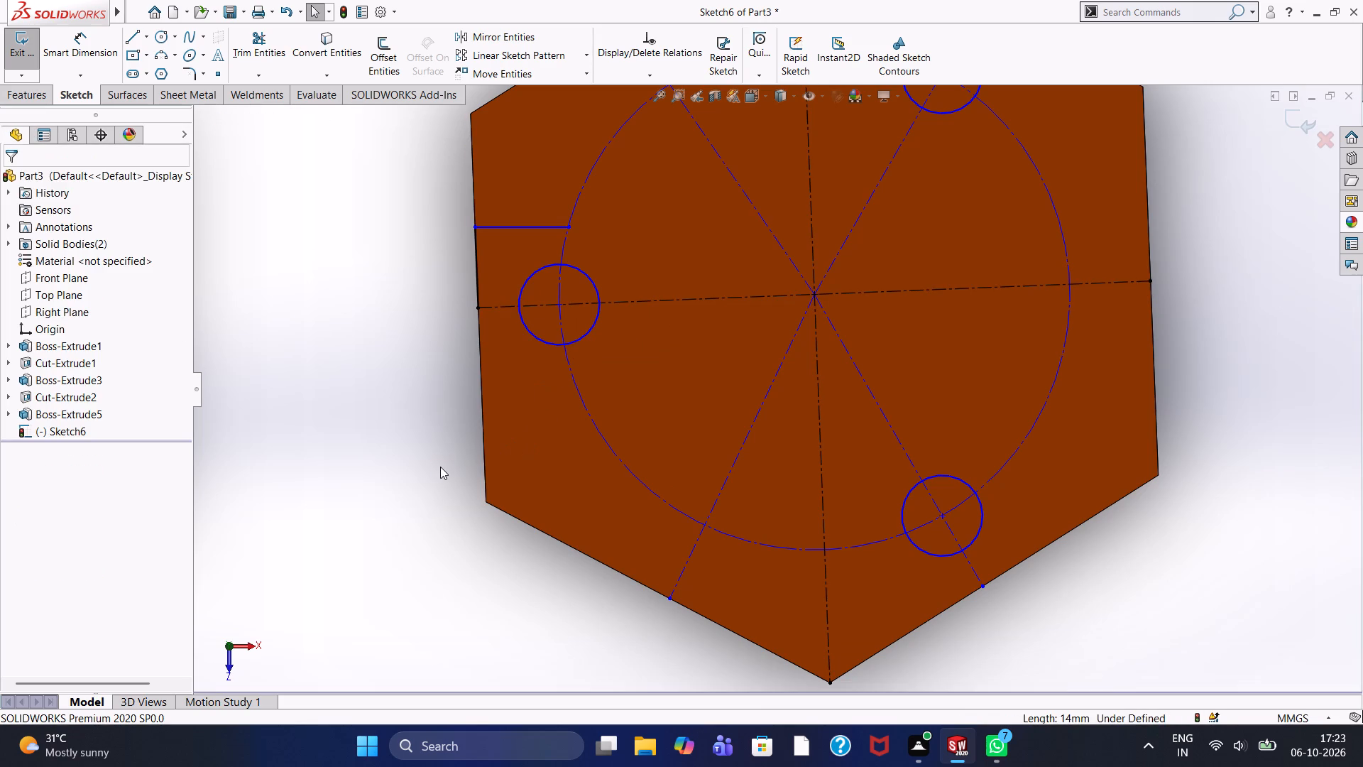
Try a vertical relation on the 14 mm line above the left circle.
left_click(513, 224)
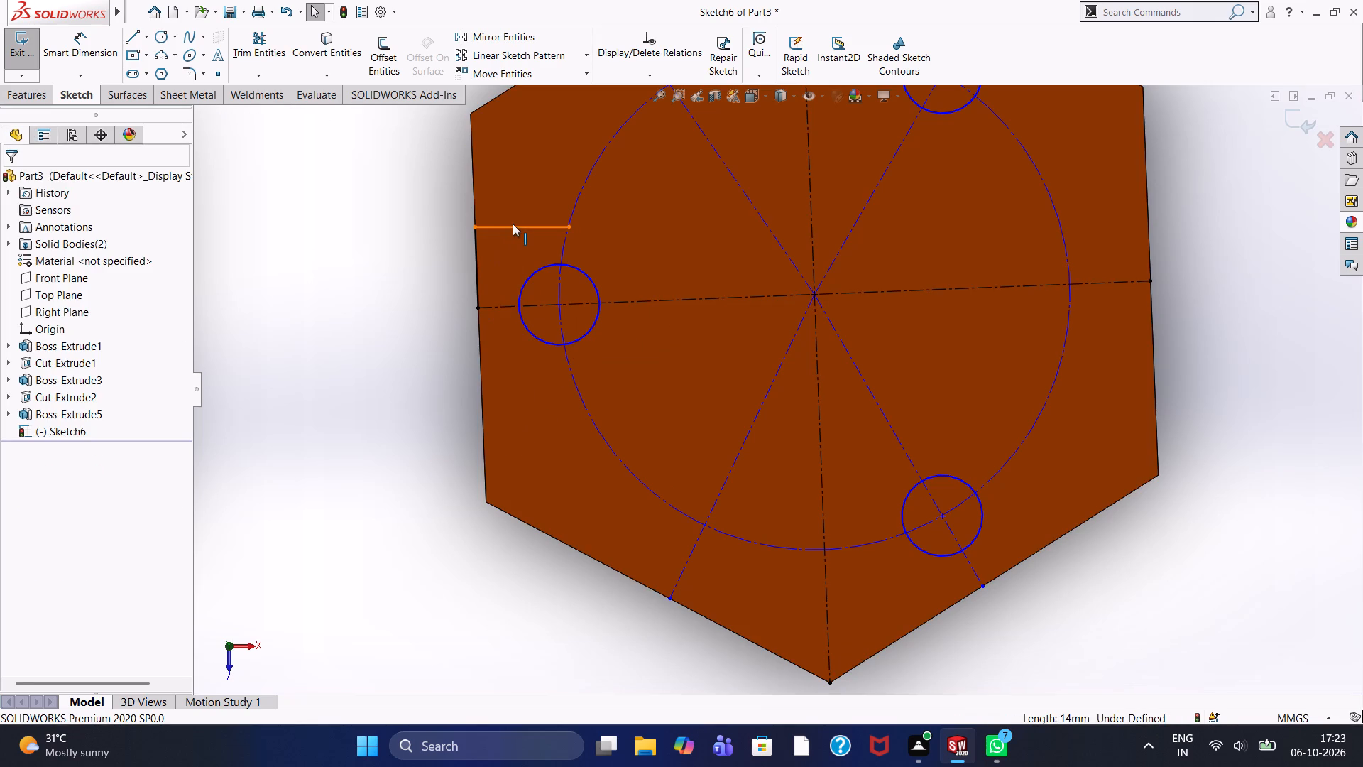
left_click(573, 156)
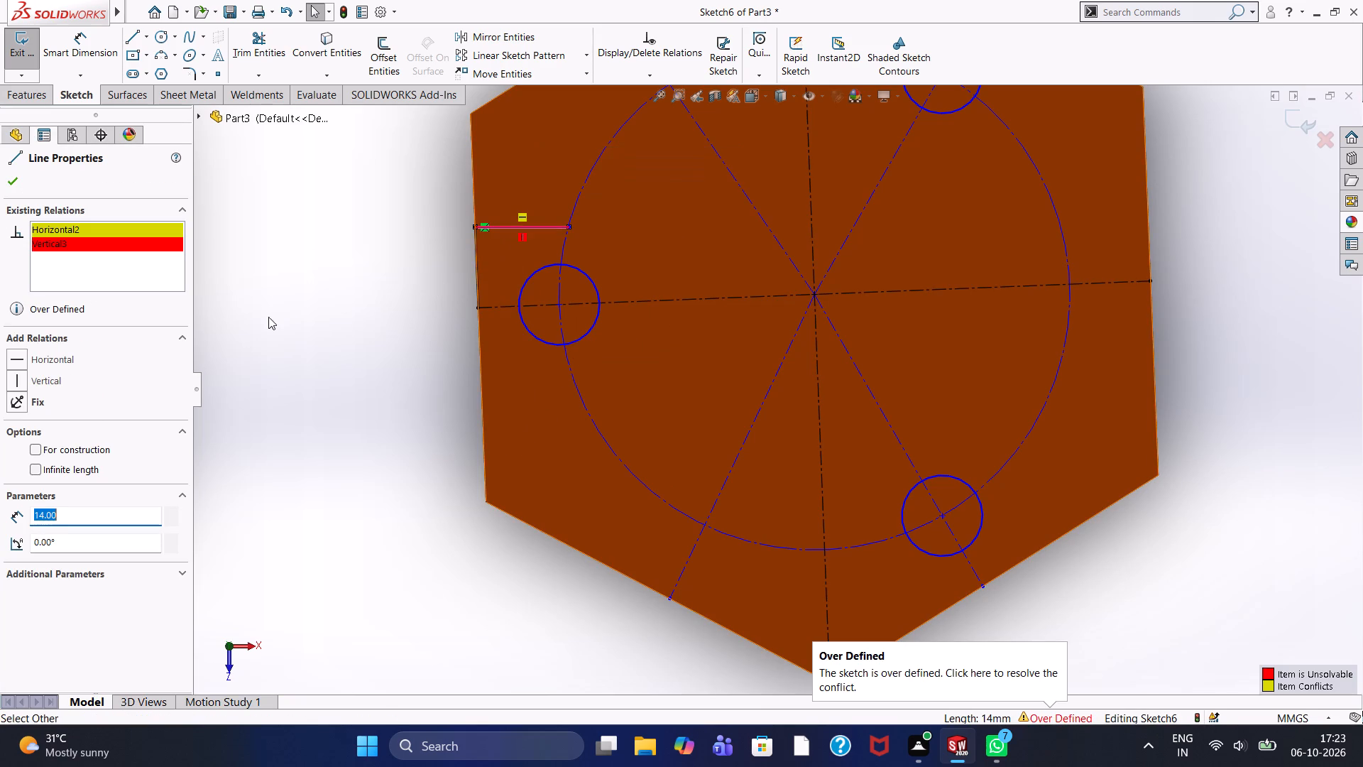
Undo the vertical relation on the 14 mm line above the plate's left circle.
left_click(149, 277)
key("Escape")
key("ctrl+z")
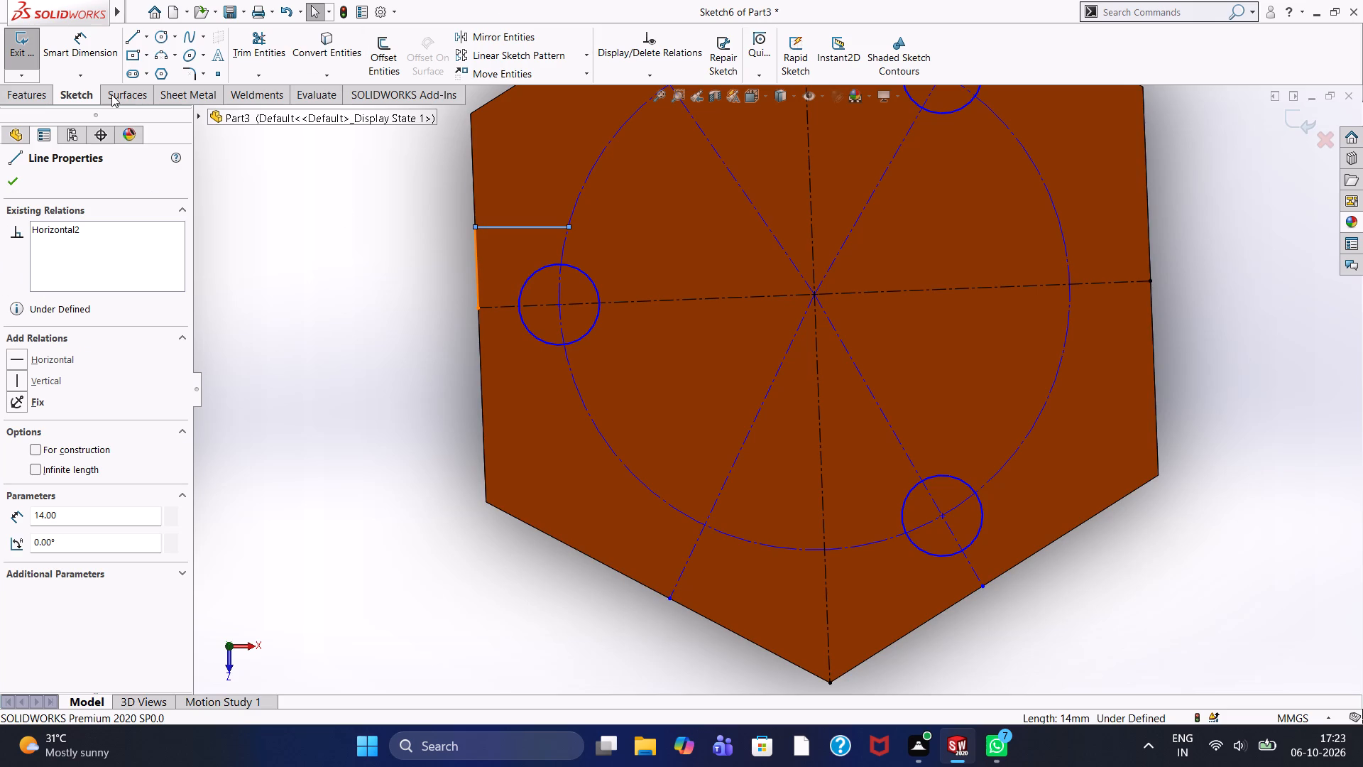
Mirror the 14 mm line and the 12 mm edge line about the flat-to-flat centerline, keeping the originals.
left_click(514, 40)
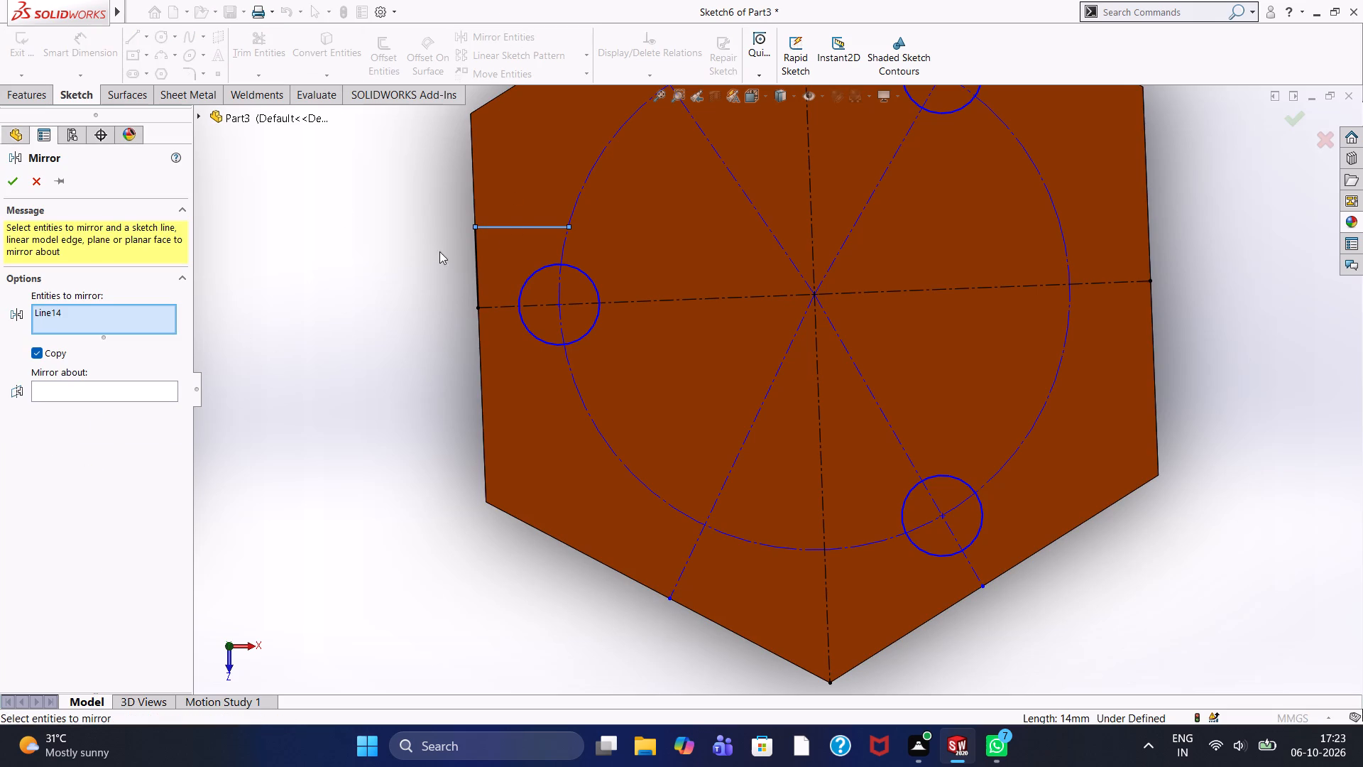
left_click(481, 276)
left_click(124, 409)
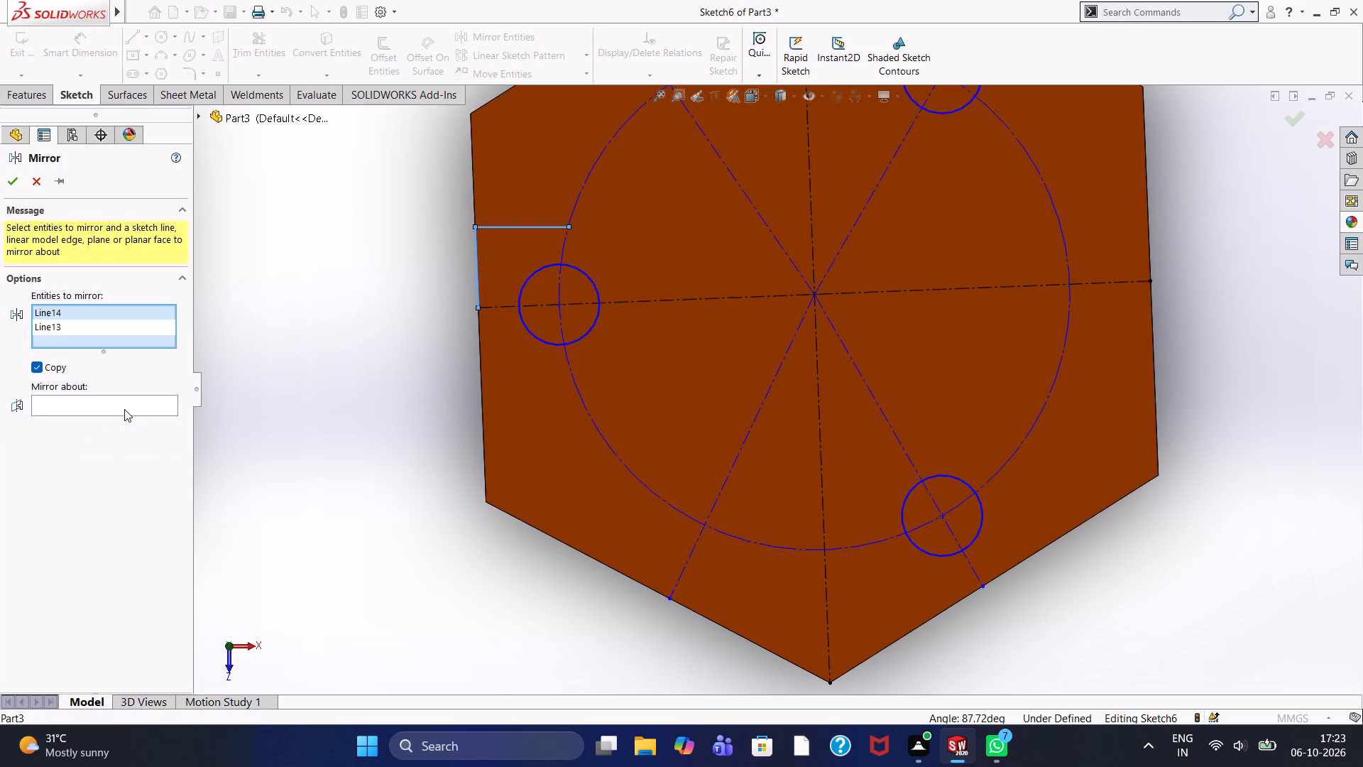
left_click(540, 301)
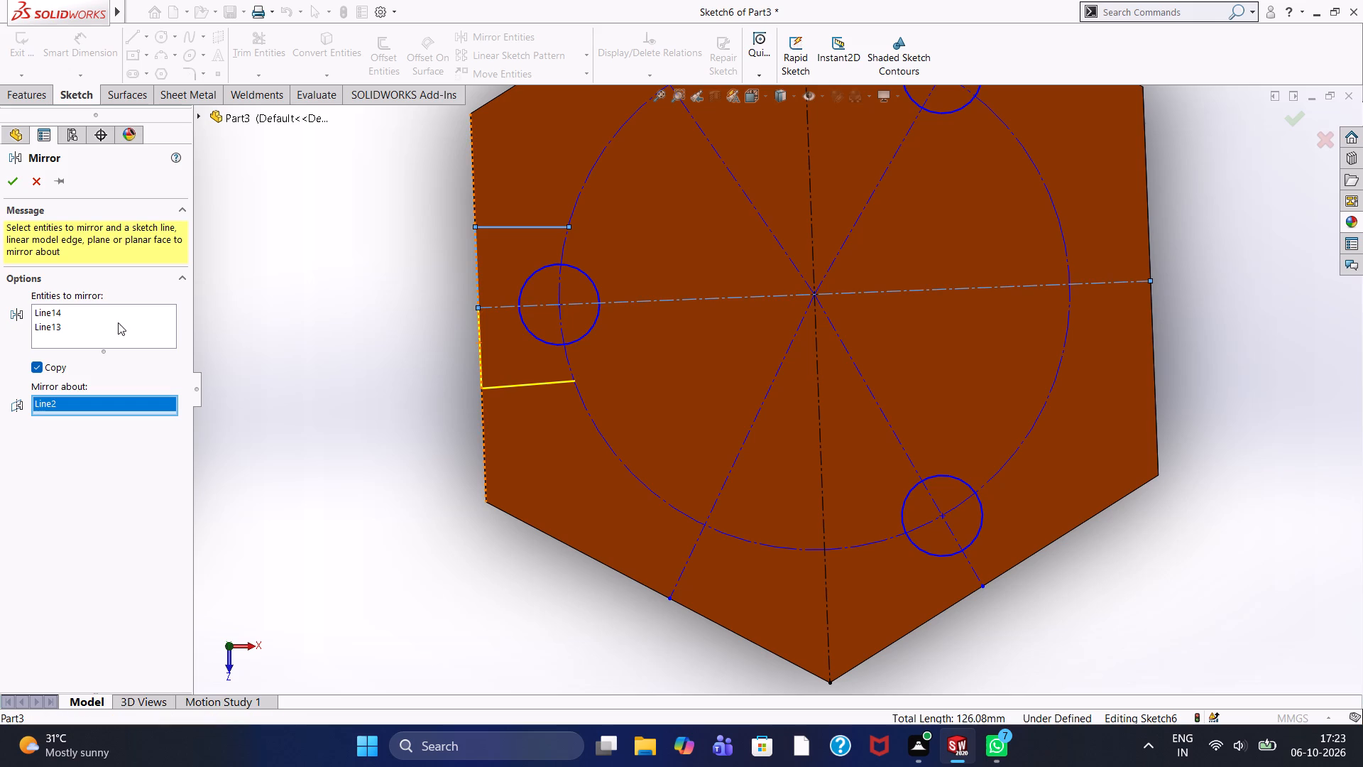
left_click(13, 183)
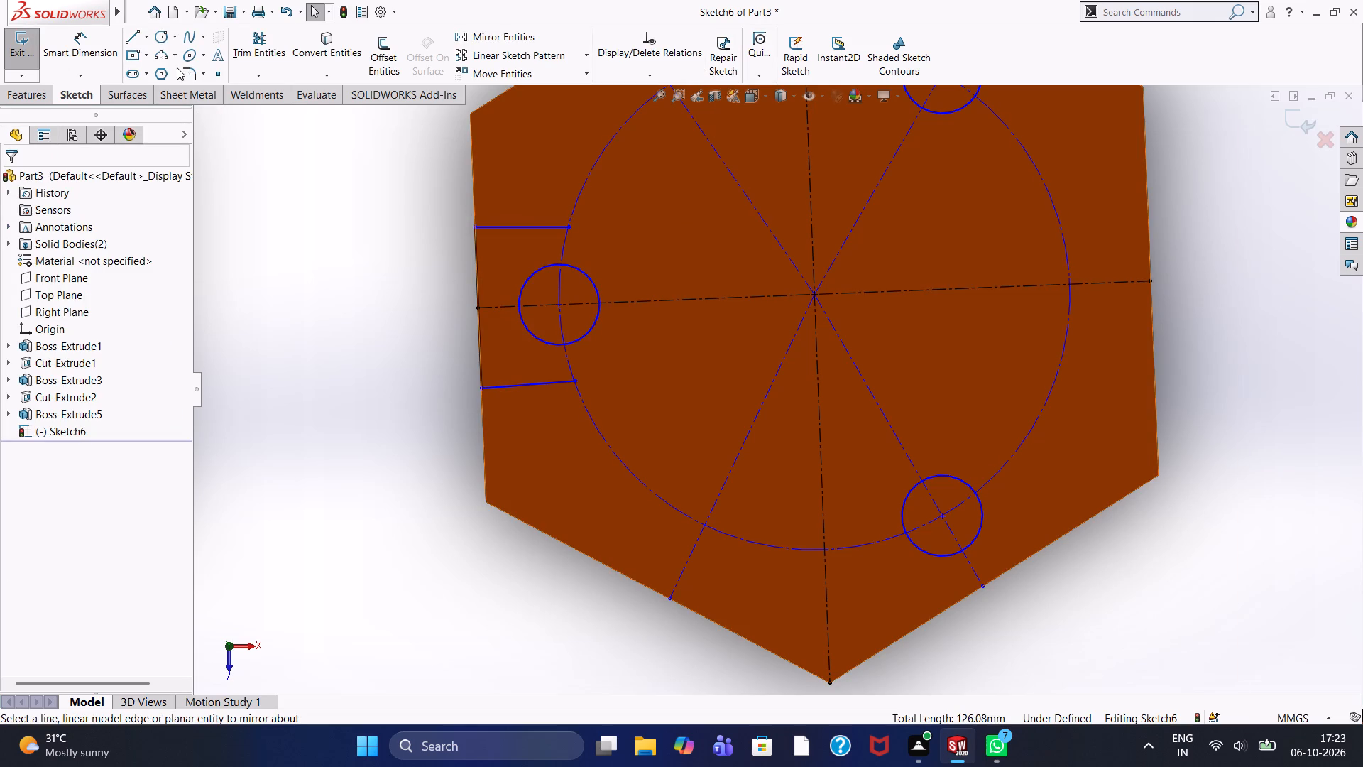
Close the edge-pocket outline with a 3-point arc of 12 mm radius joining the inner ends of the 14 mm lines.
left_click(164, 54)
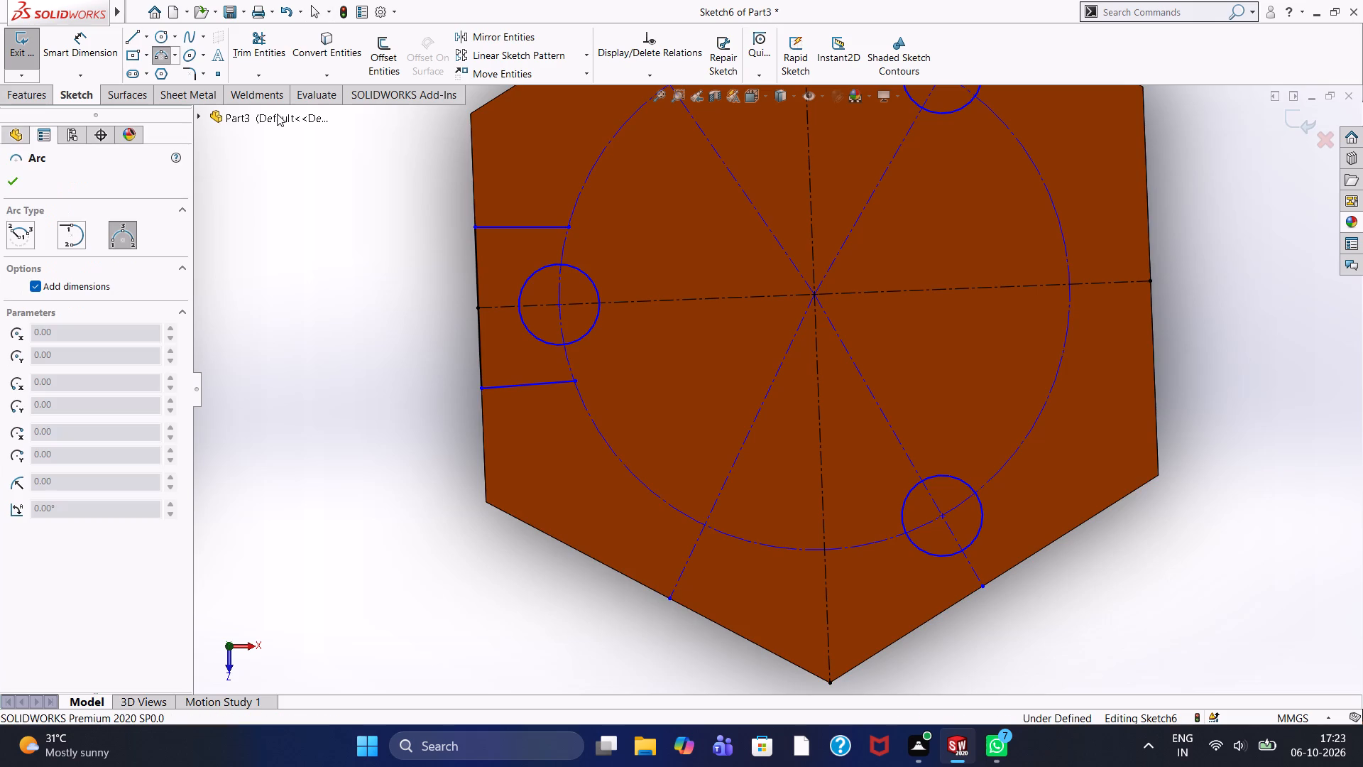
left_click(569, 227)
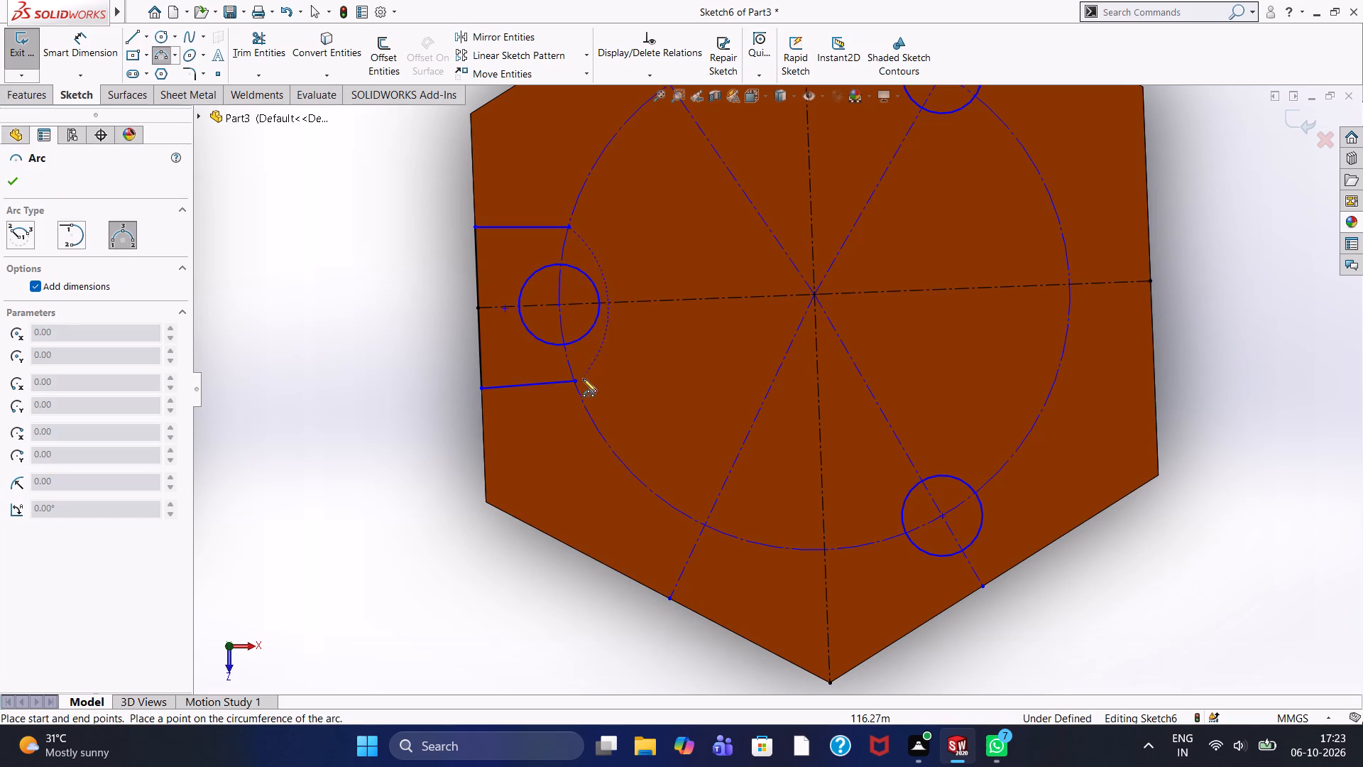
left_click(576, 385)
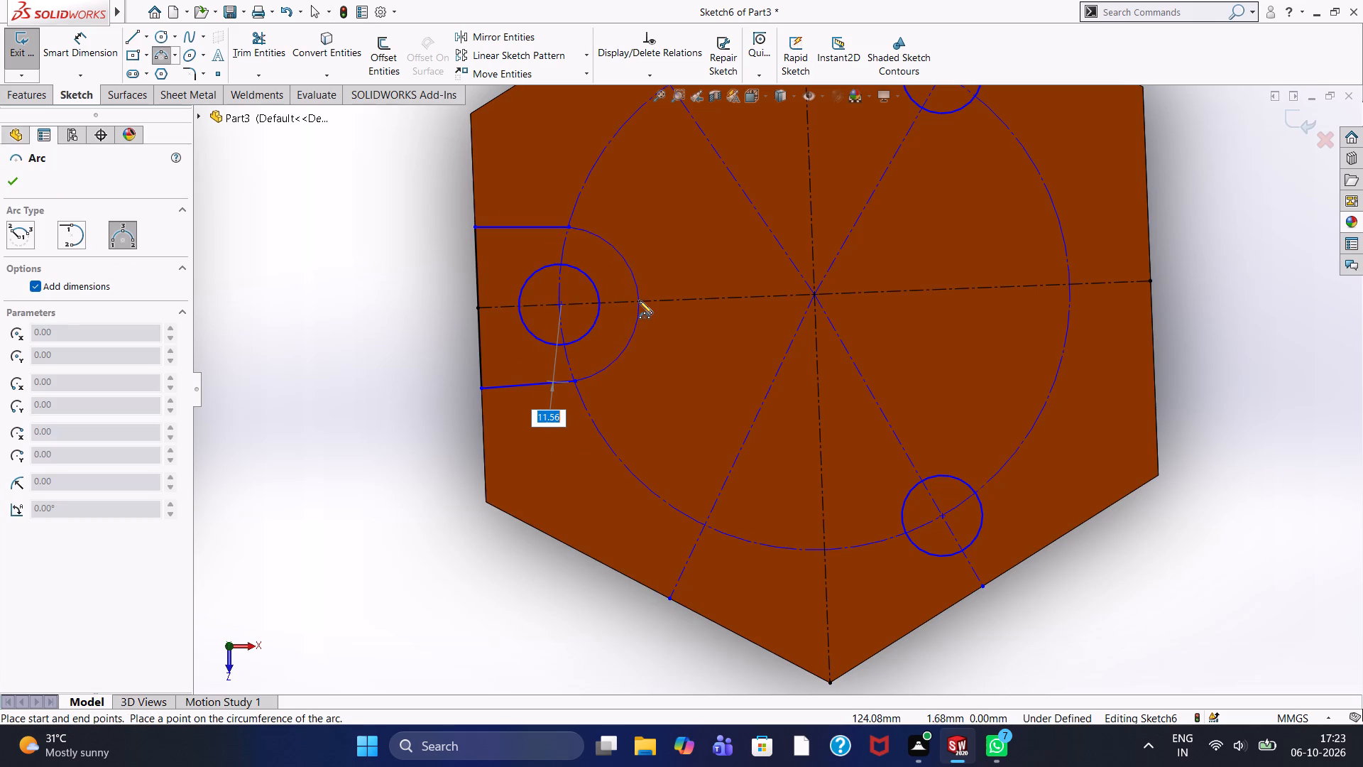
type("12")
key("Return")
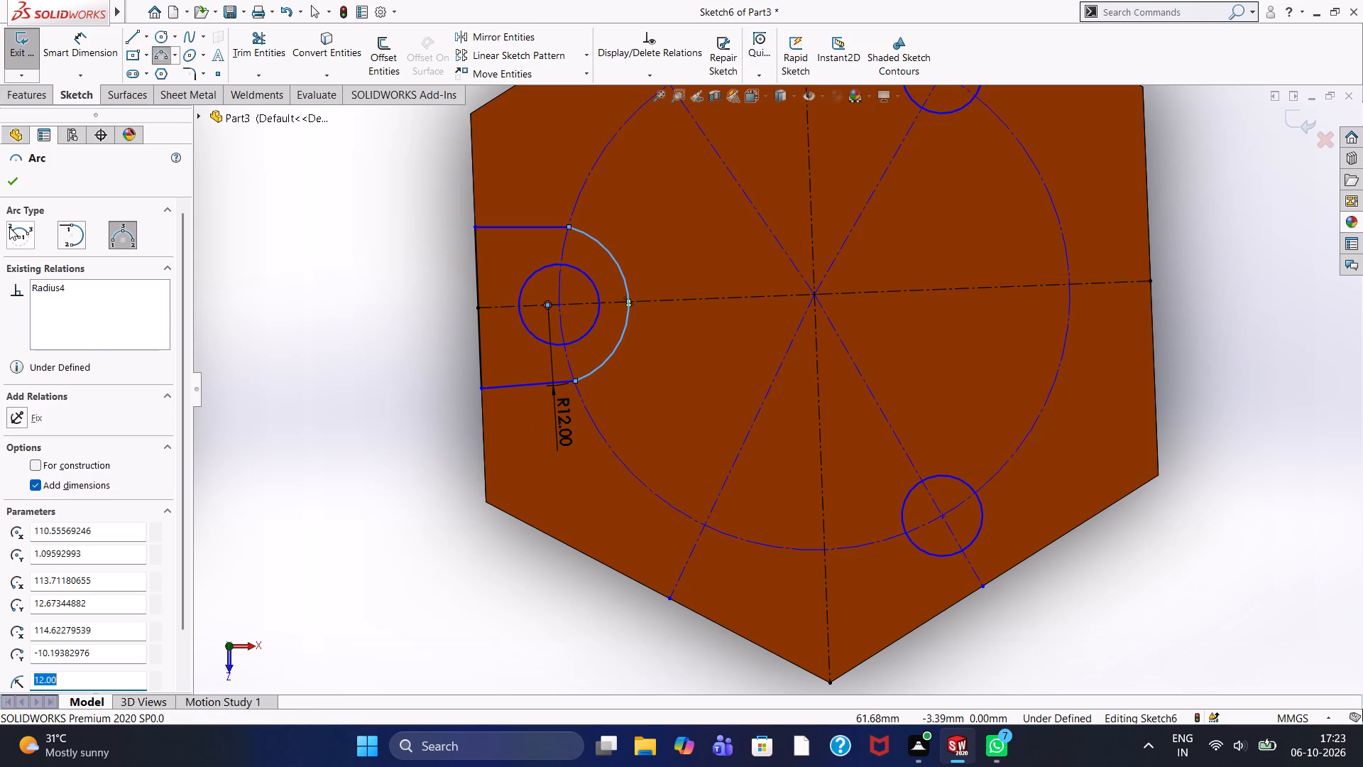
left_click(7, 178)
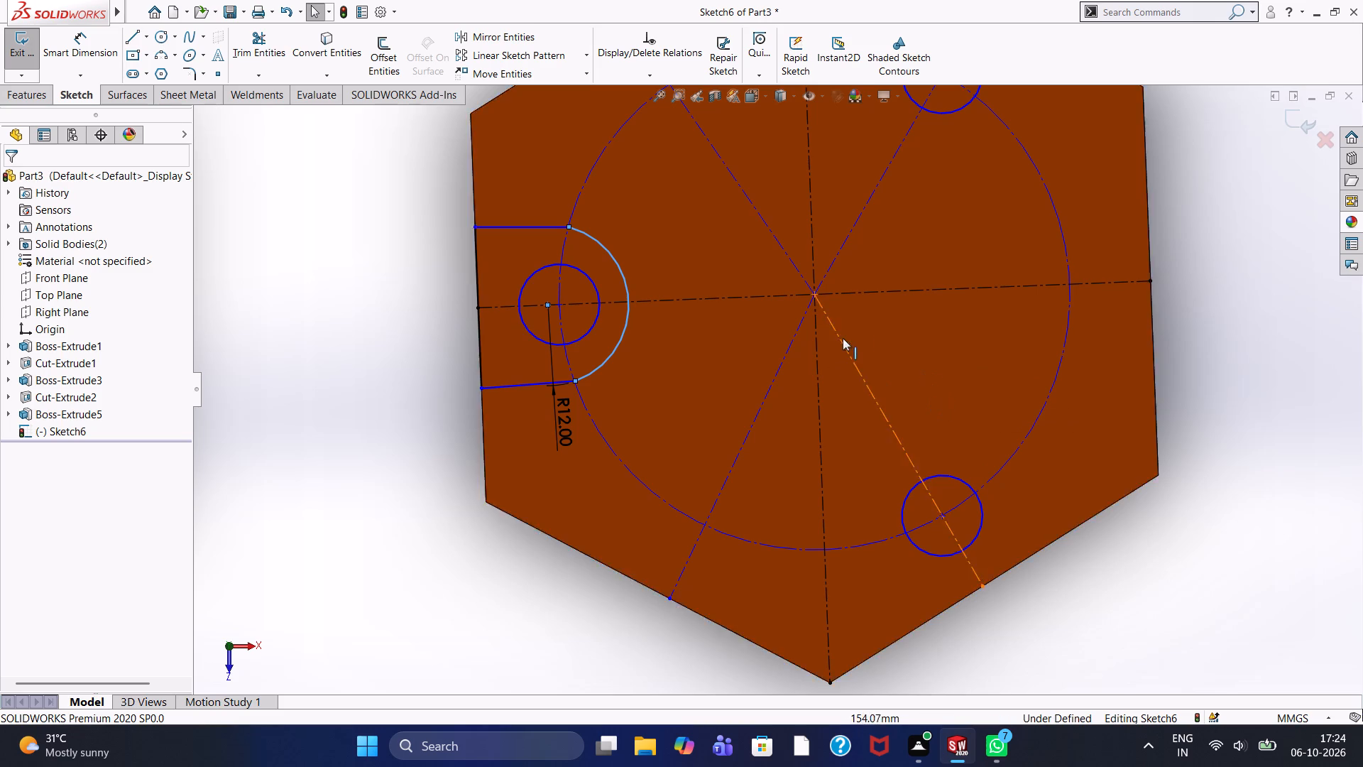
Extrude-cut the plate sketch with the edge-pocket outline and circles to a blind depth of 10 mm.
scroll(846, 299, "up", 4)
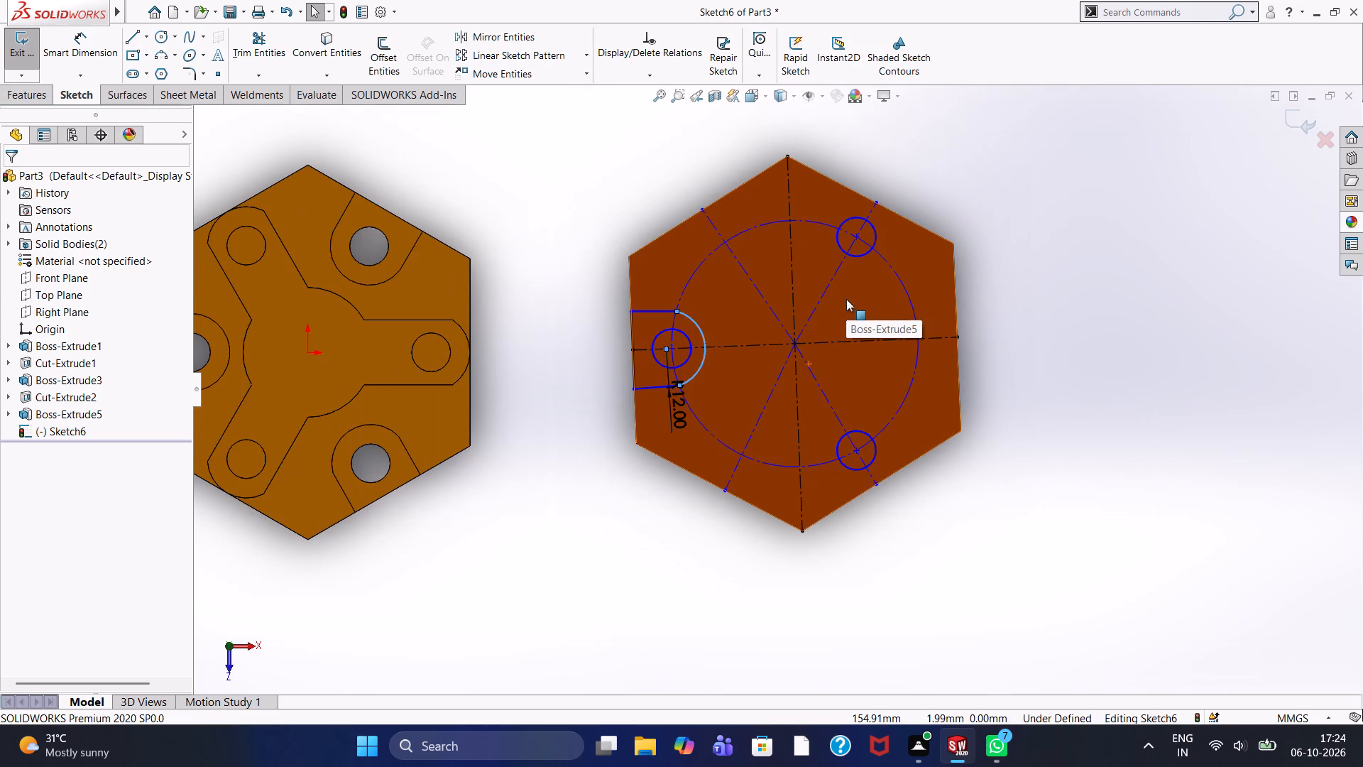
scroll(846, 299, "up", 2)
scroll(847, 305, "down", 1)
scroll(740, 423, "up", 2)
scroll(735, 418, "down", 1)
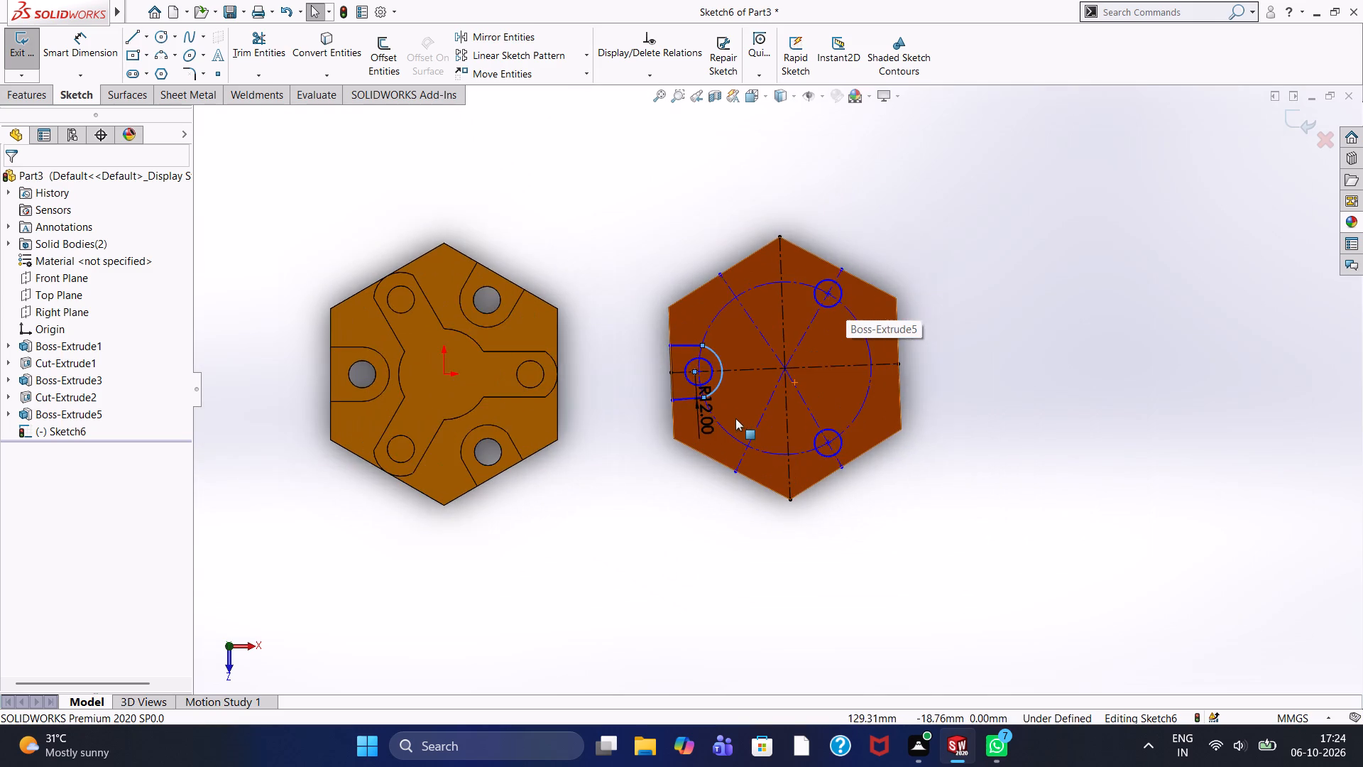
scroll(735, 418, "down", 2)
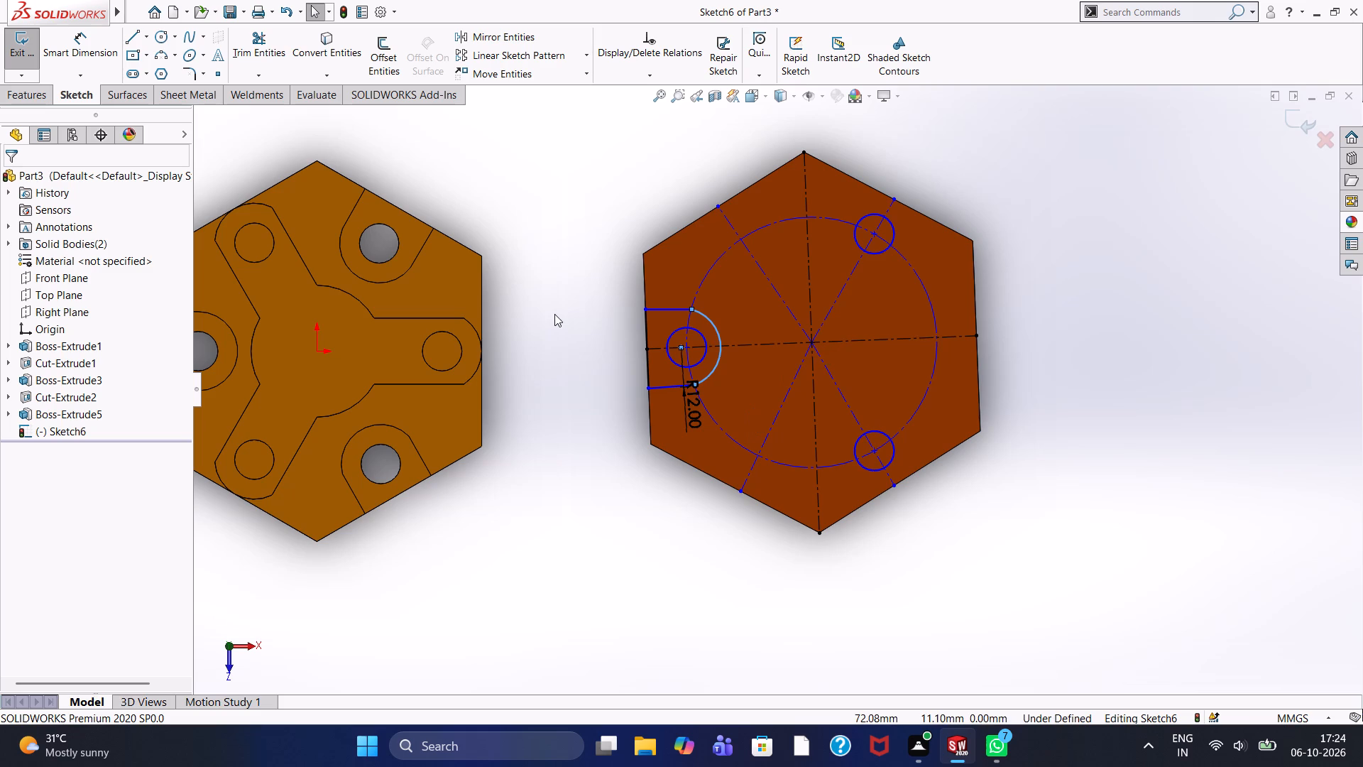
key("Escape")
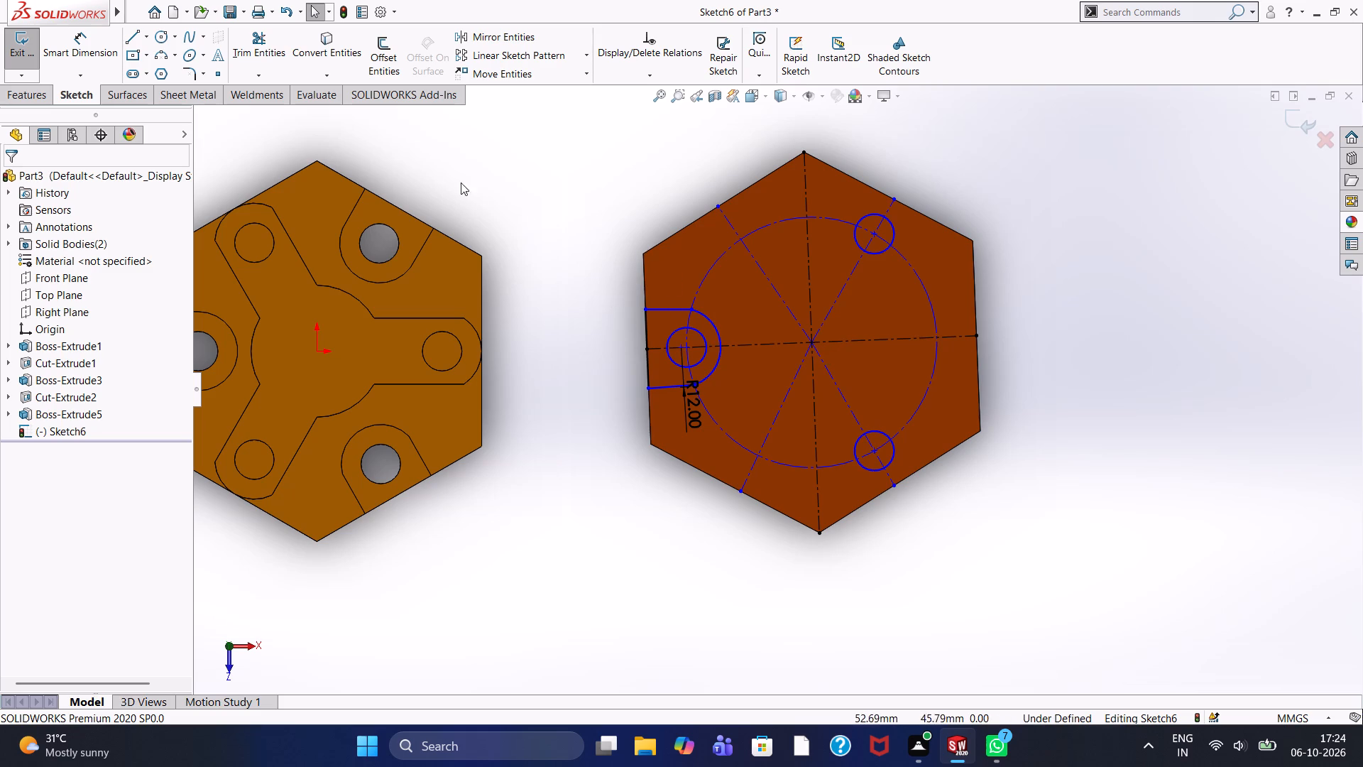
left_click(40, 97)
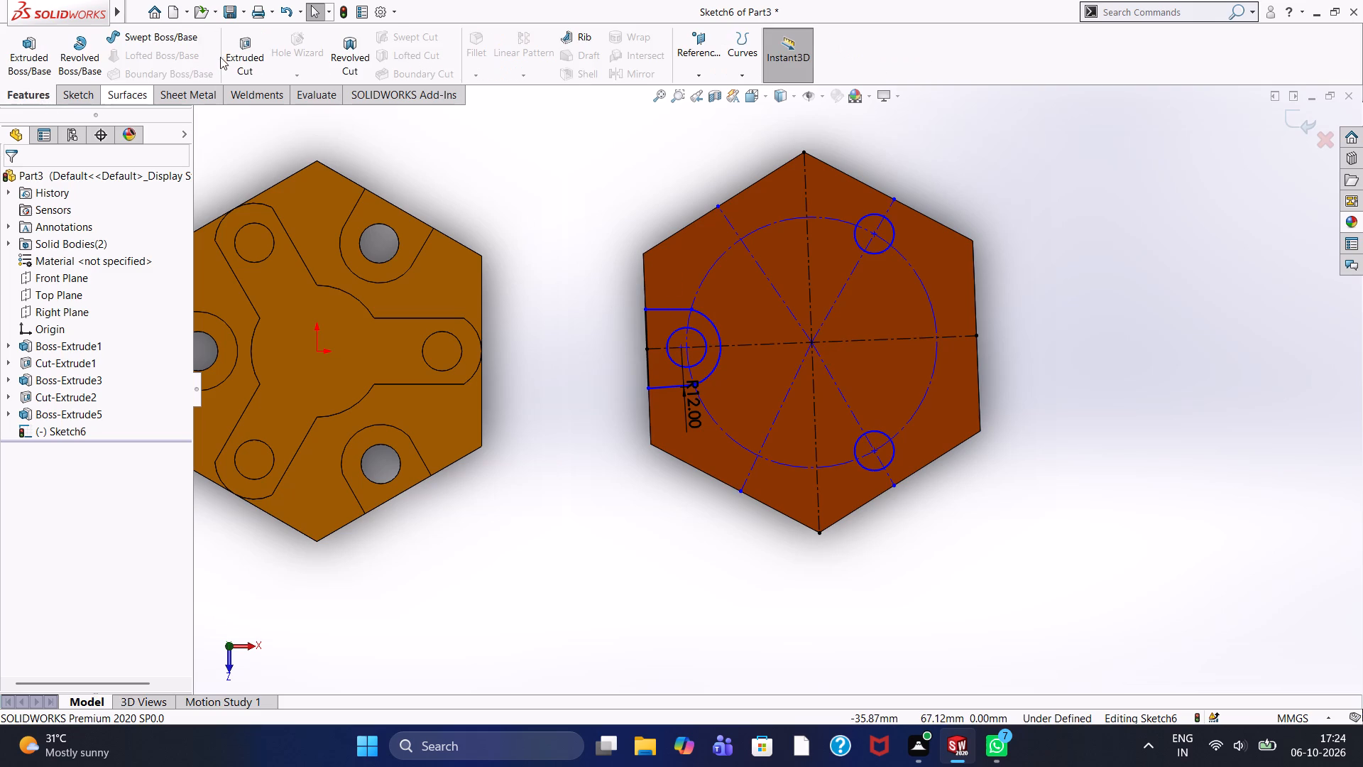
left_click(236, 53)
middle_click_drag(616, 260, 656, 212)
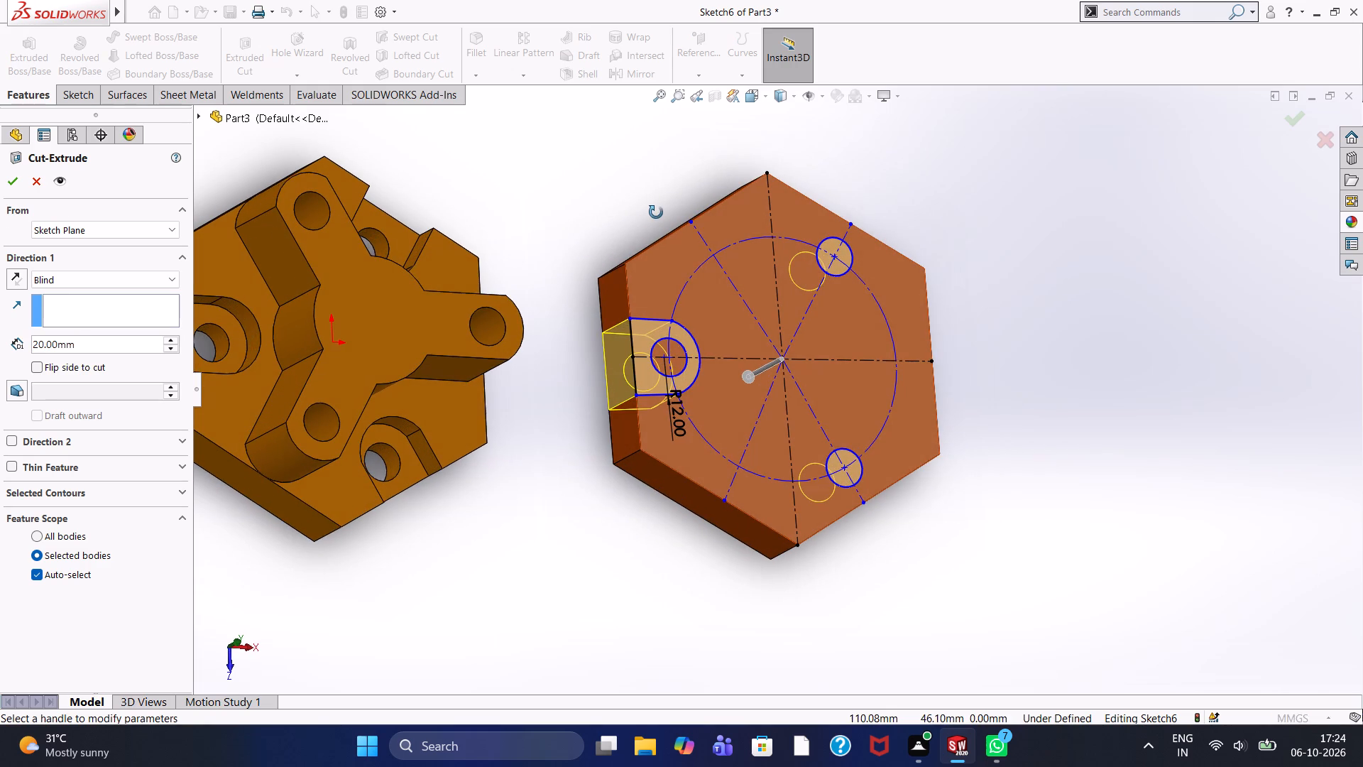
middle_click_drag(656, 212, 657, 212)
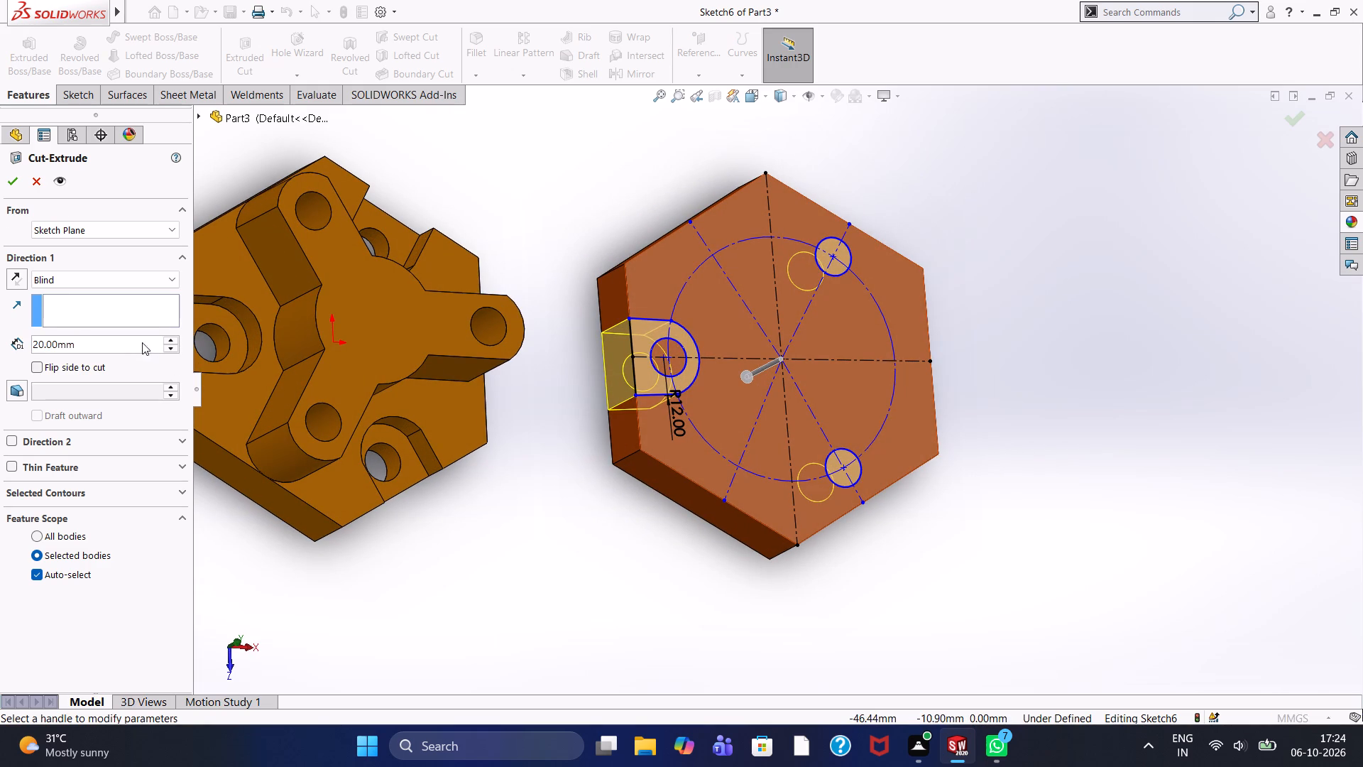
left_click(170, 347)
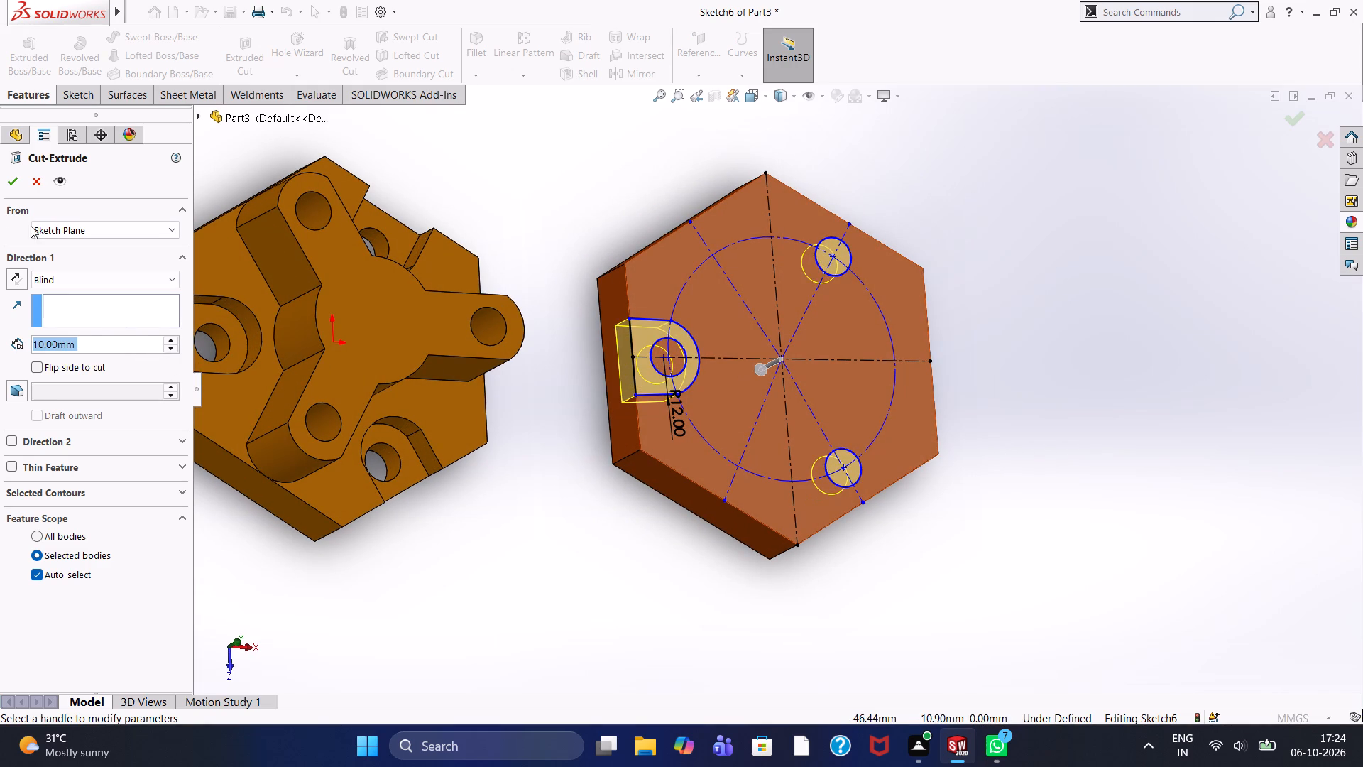
left_click(15, 185)
left_click(552, 170)
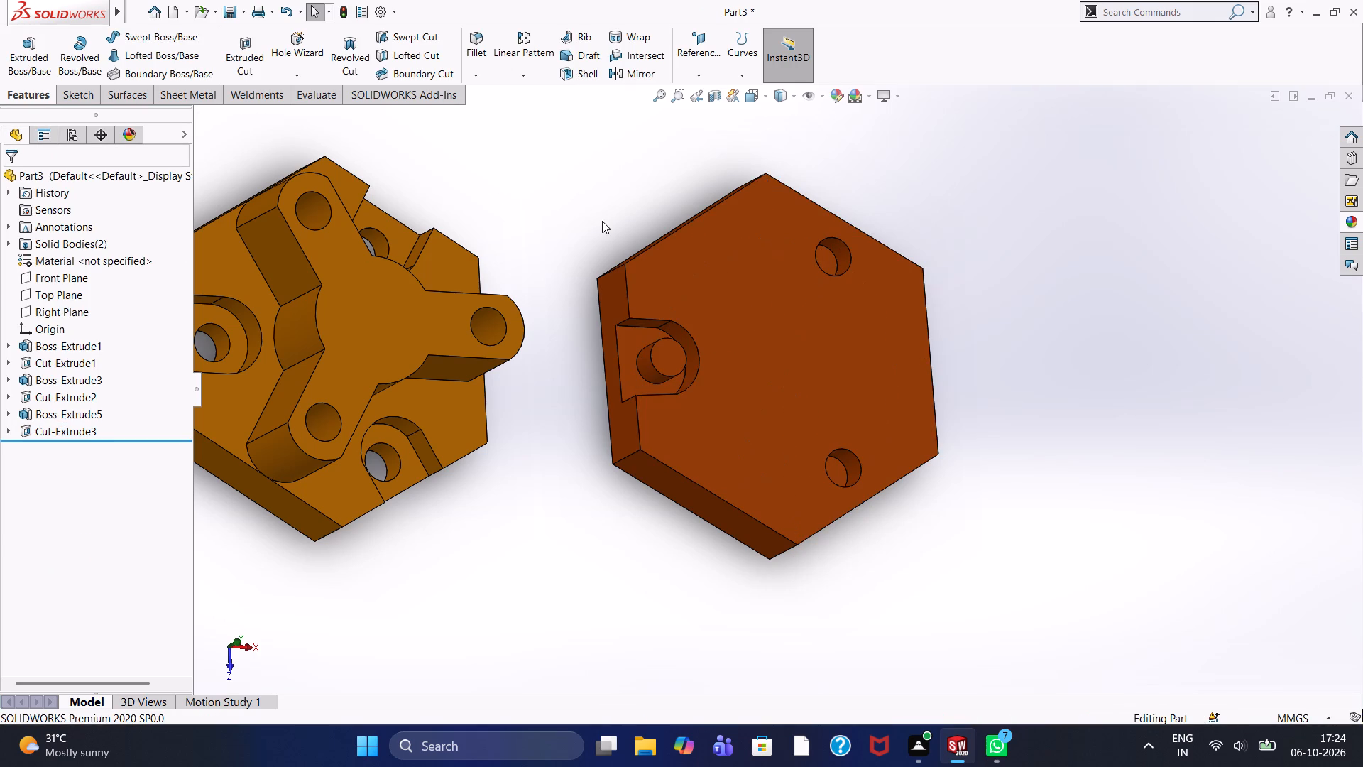
Start a sketch on top of the round post in the plate's edge pocket and draw a concentric 6 mm radius circle.
scroll(602, 221, "up", 1)
scroll(602, 221, "down", 3)
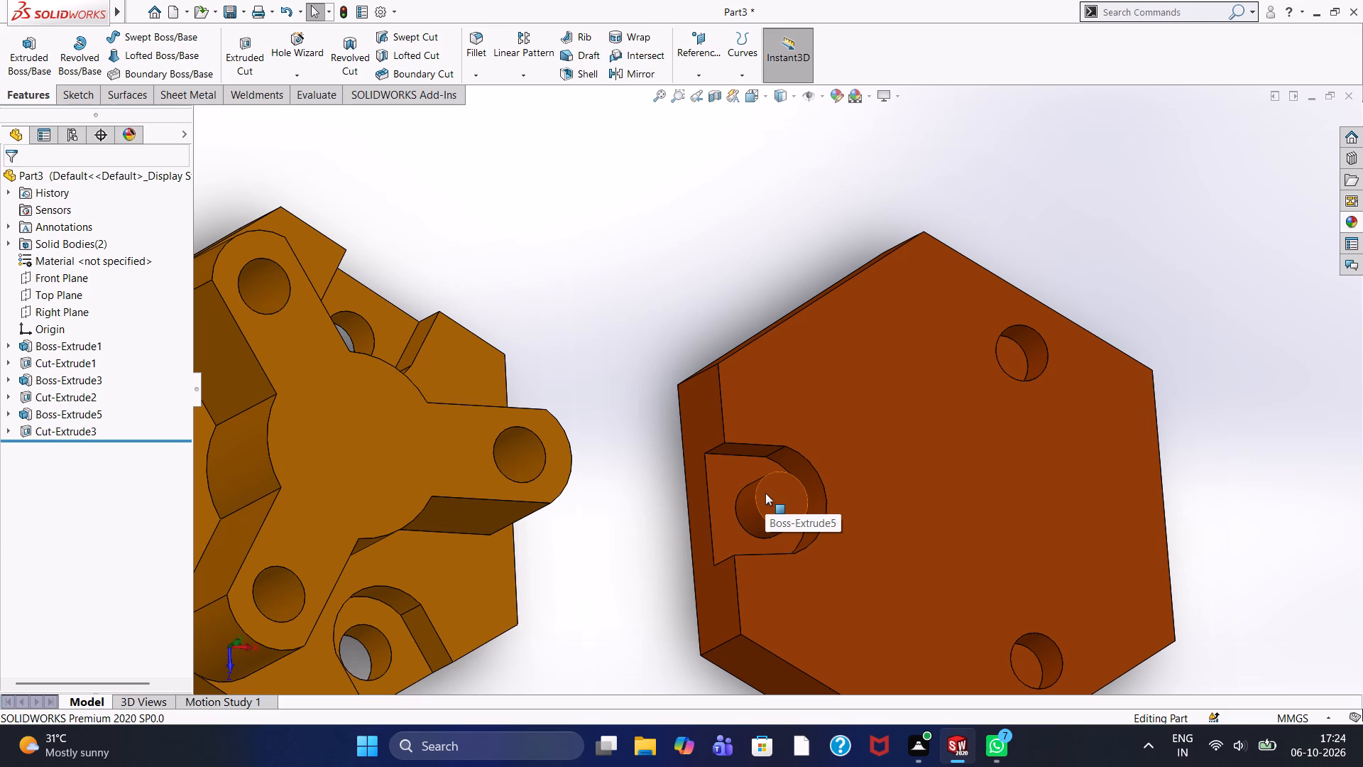
left_click(784, 505)
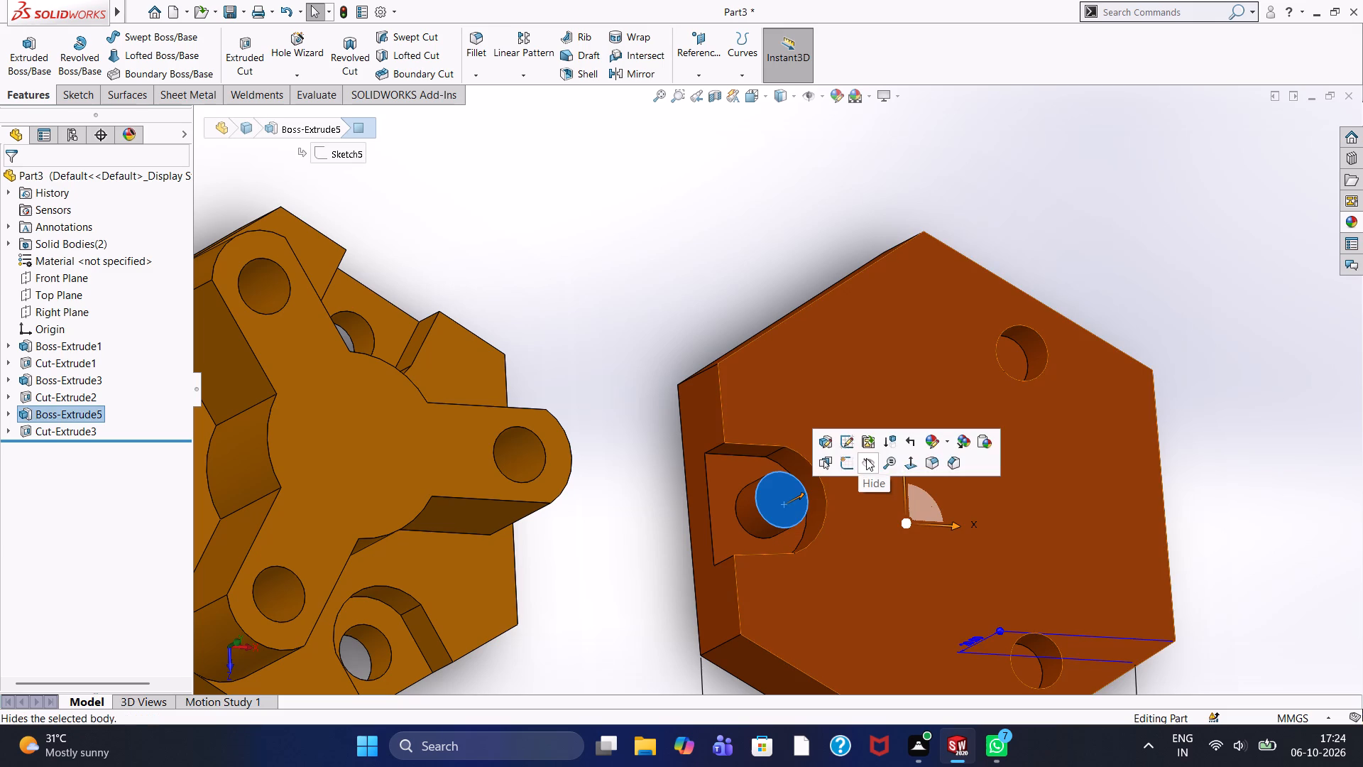
left_click(851, 459)
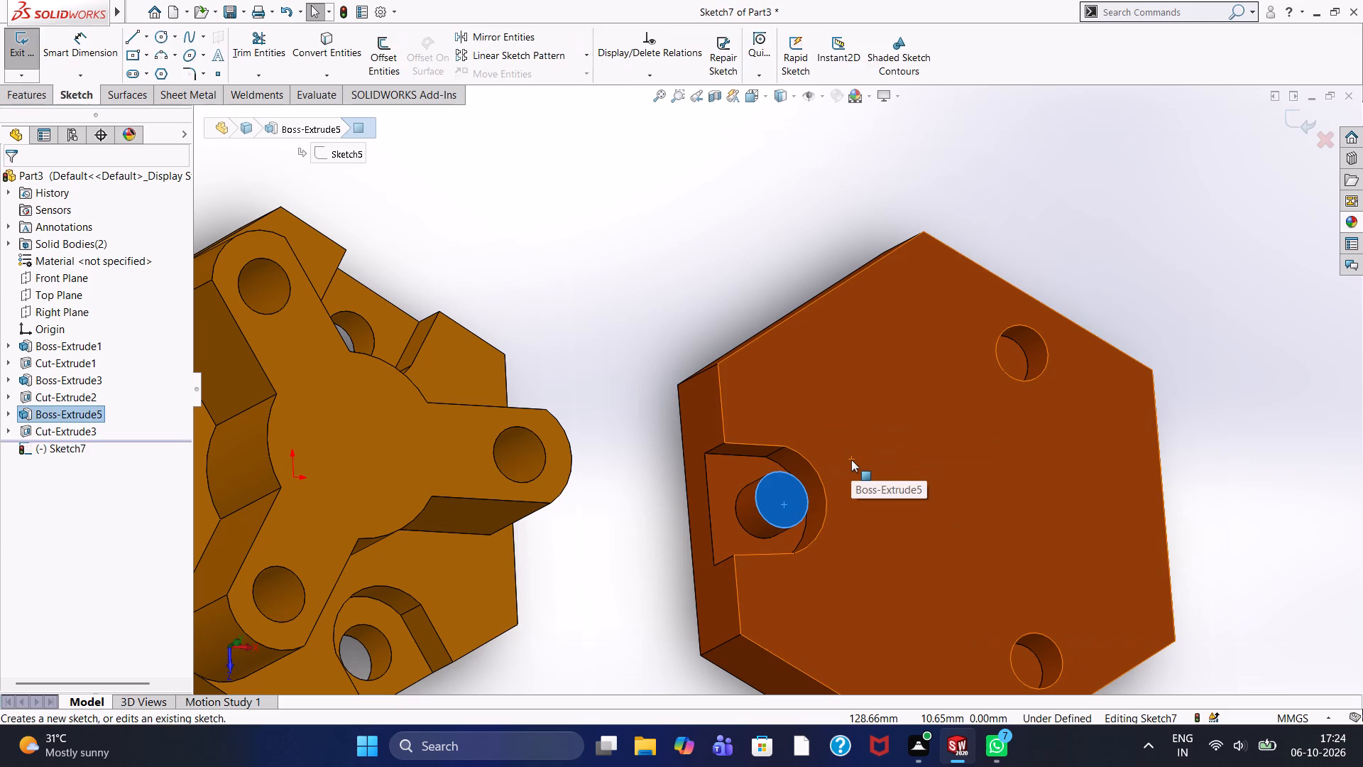
key("ctrl+8")
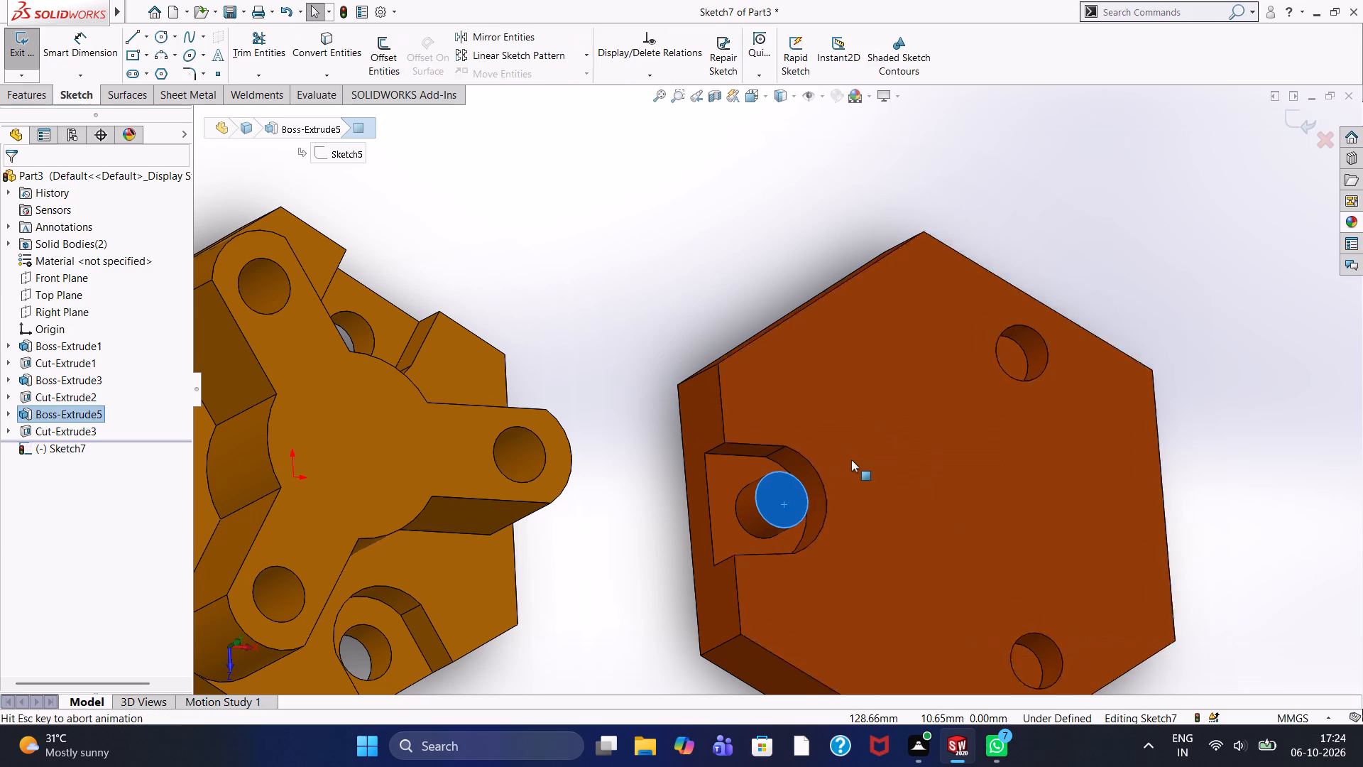
scroll(904, 379, "down", 5)
left_click(638, 250)
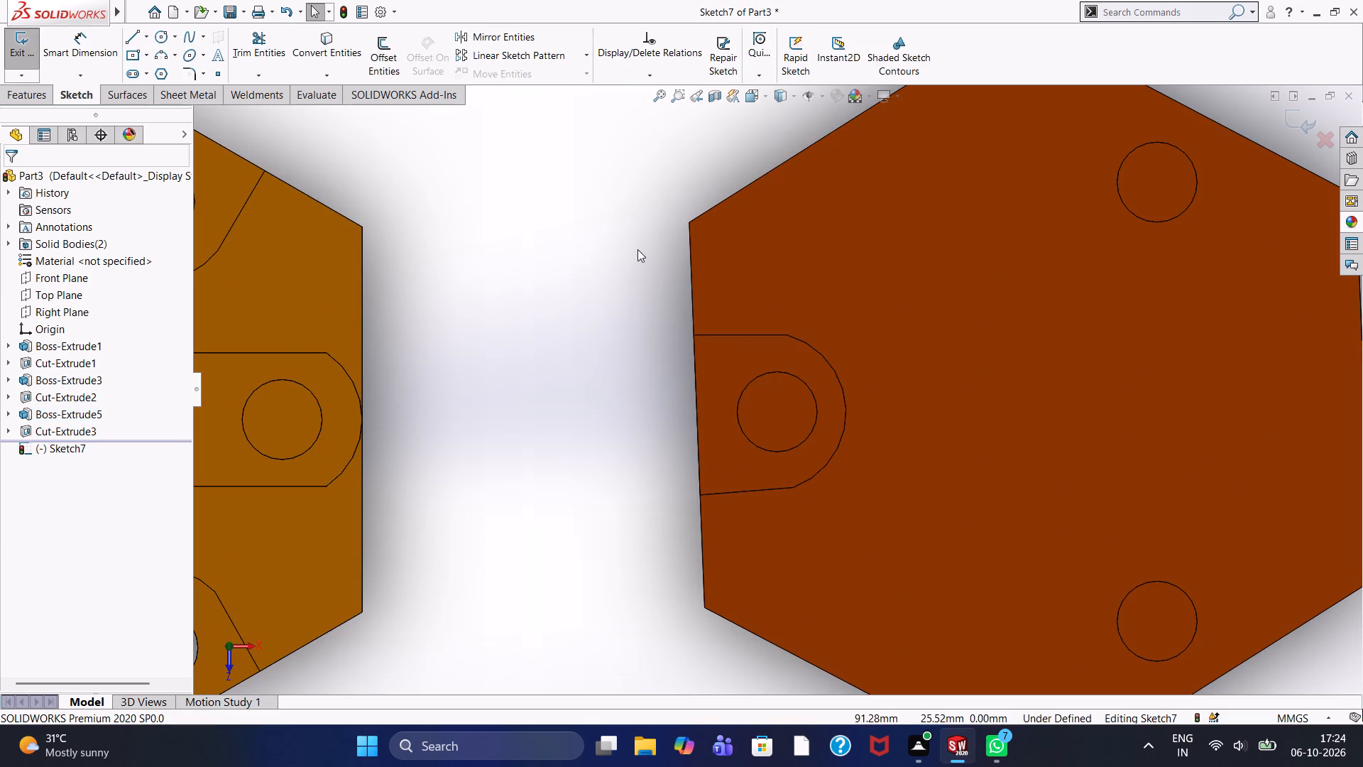
left_click(158, 35)
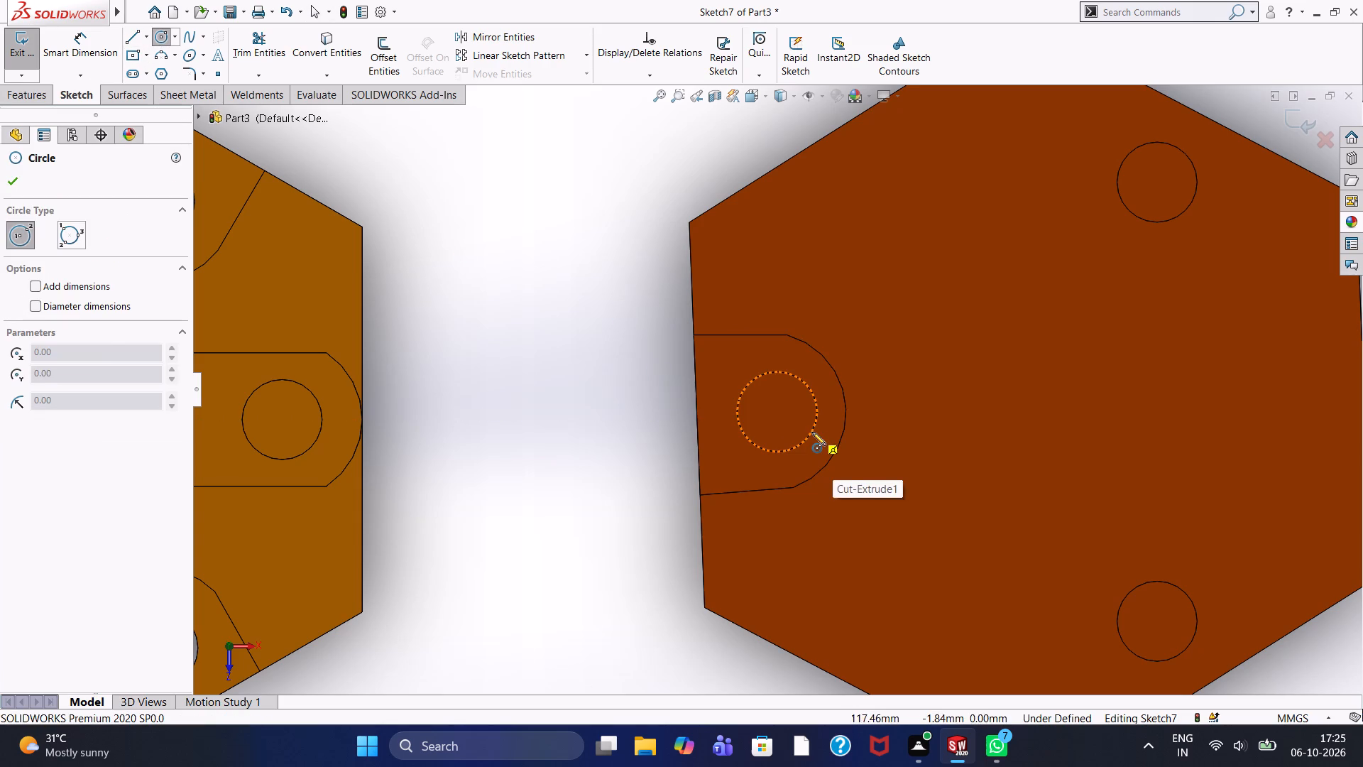
left_click(777, 412)
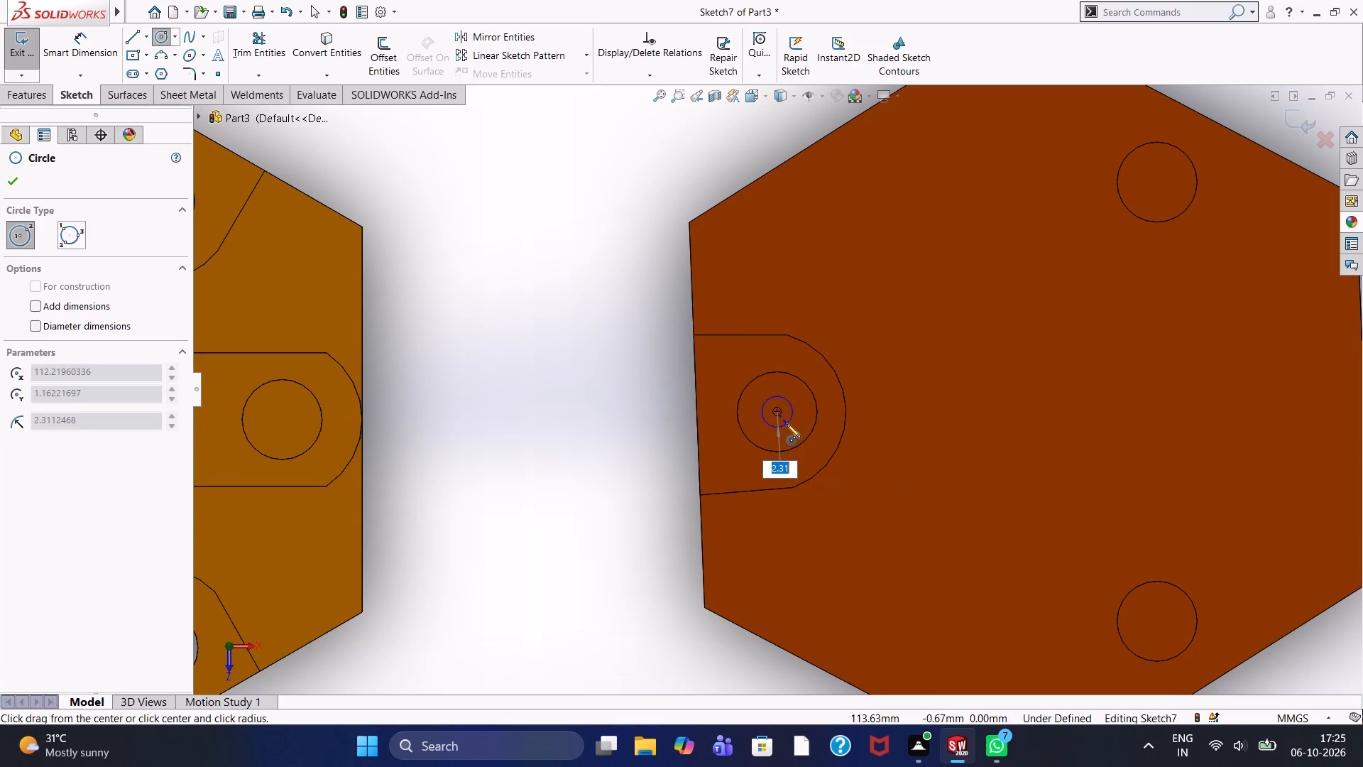
key("6")
key("Return")
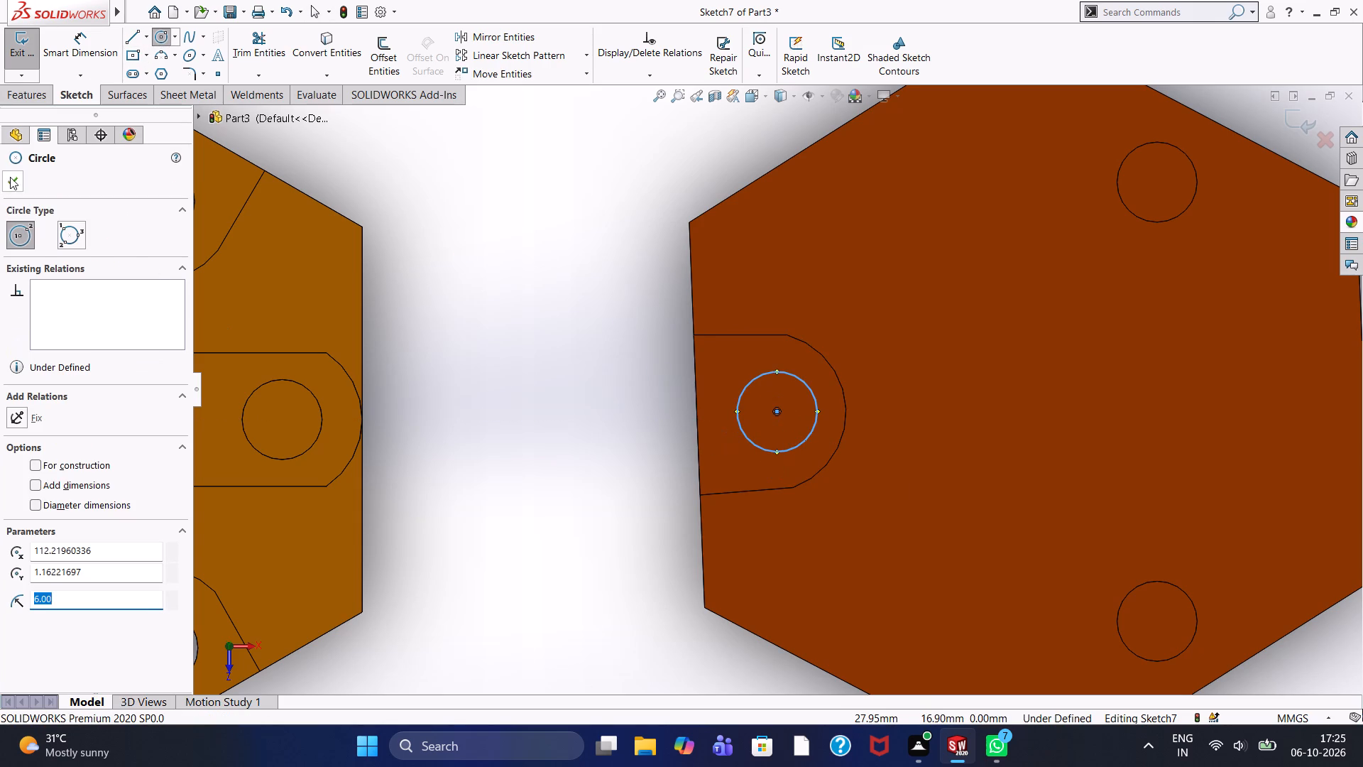
left_click(10, 177)
Extrude-cut the 6 mm radius circle as a blind cut through the plate, replacing the pocket's post with a hole.
left_click(30, 101)
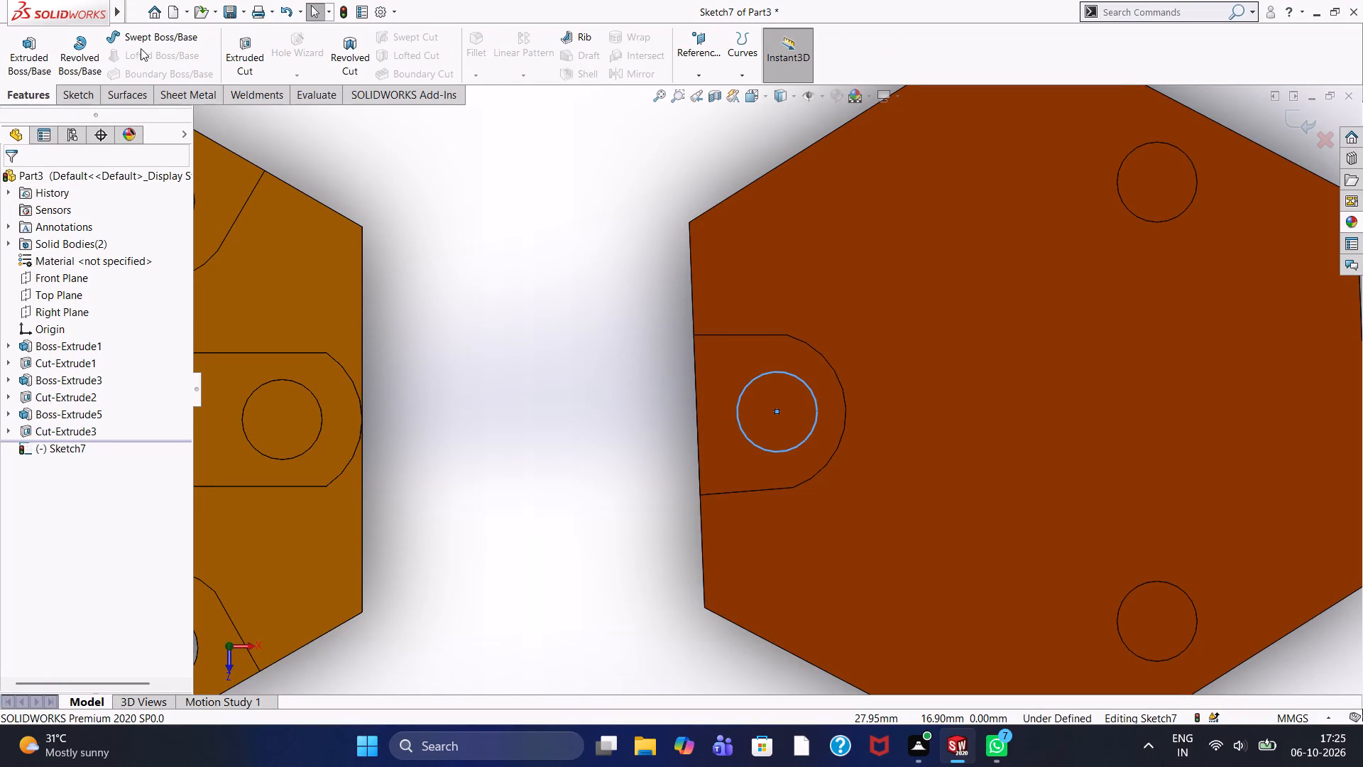
left_click(230, 67)
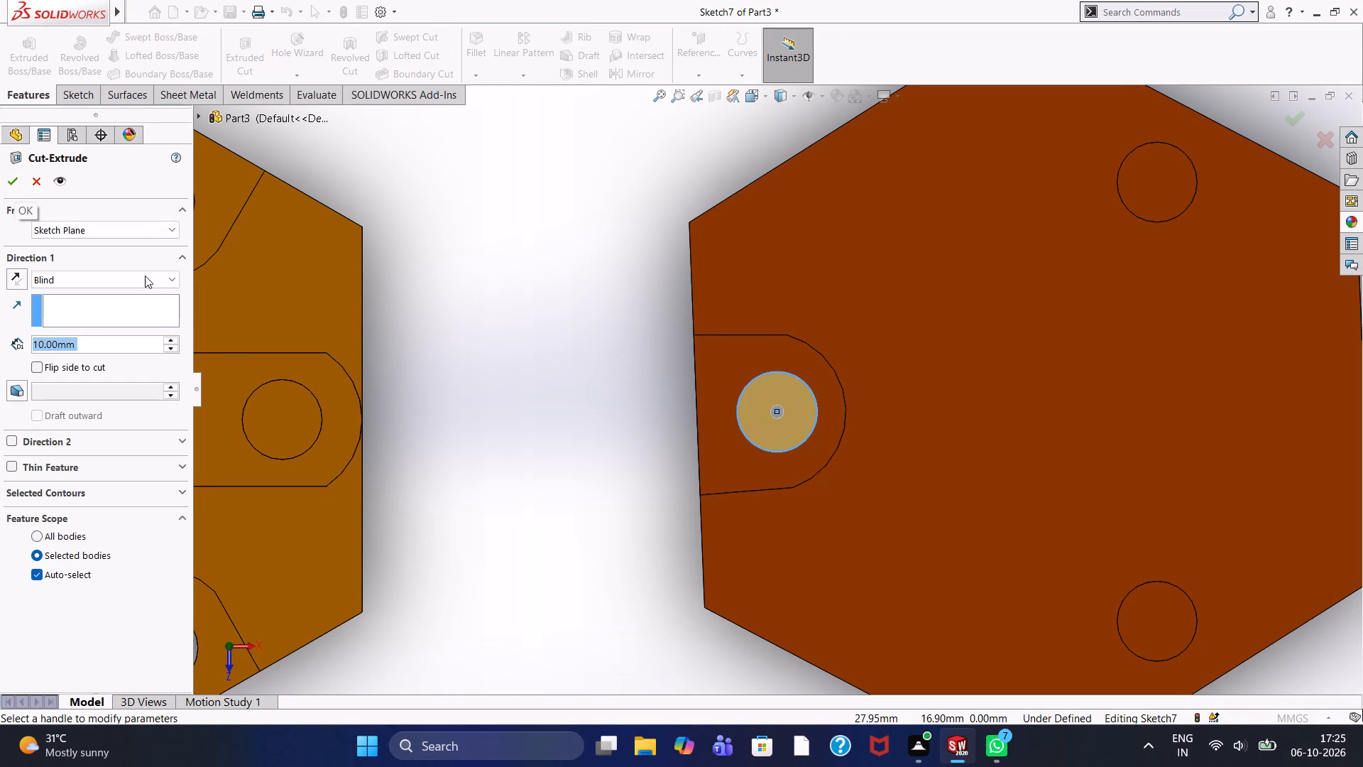
left_click(165, 349)
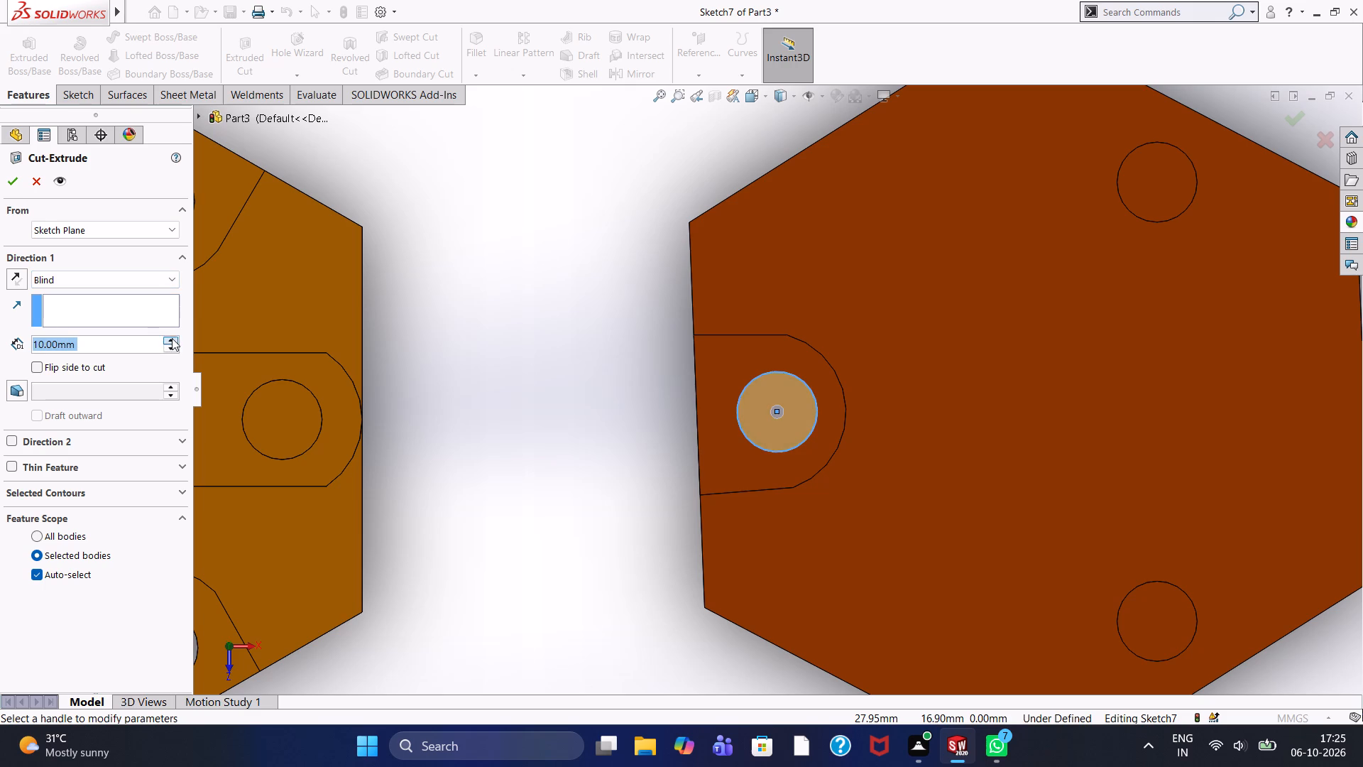
left_click(172, 338)
left_click(8, 181)
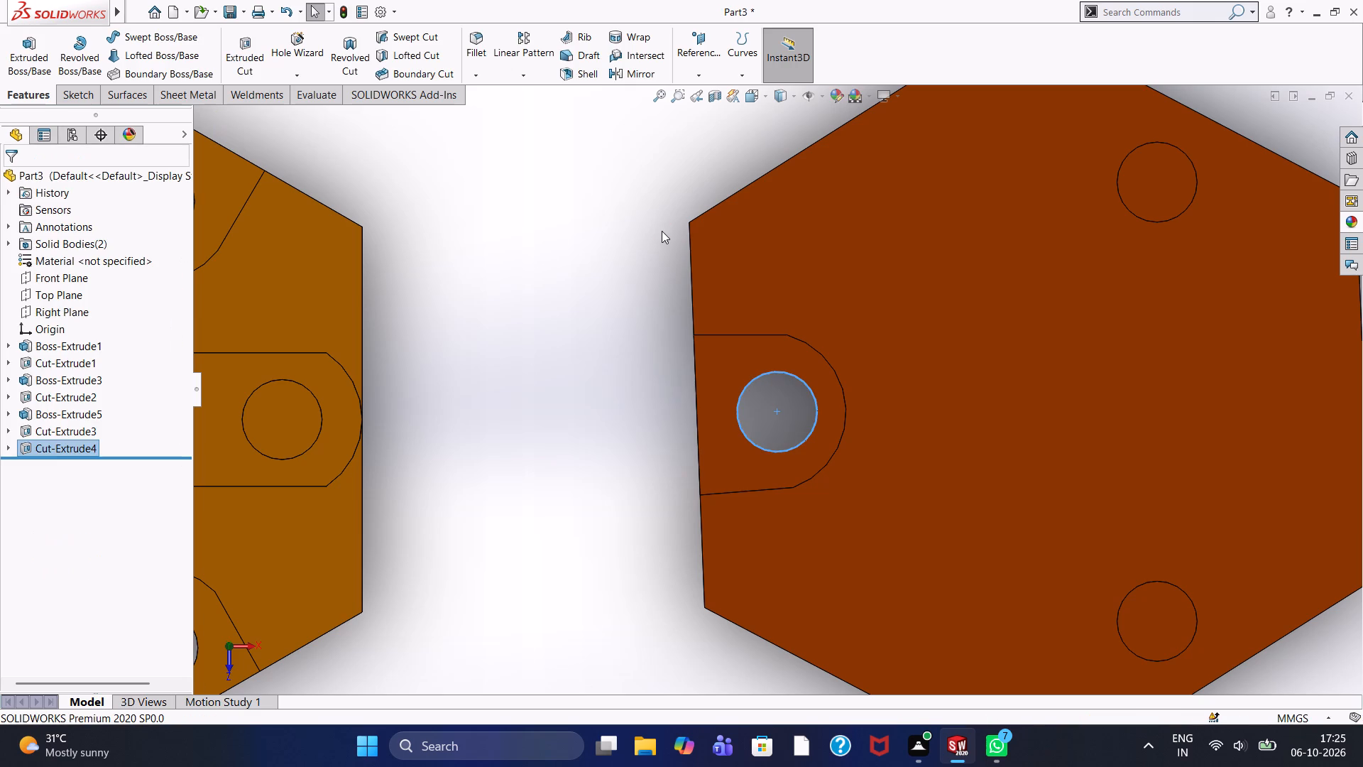
left_click(662, 231)
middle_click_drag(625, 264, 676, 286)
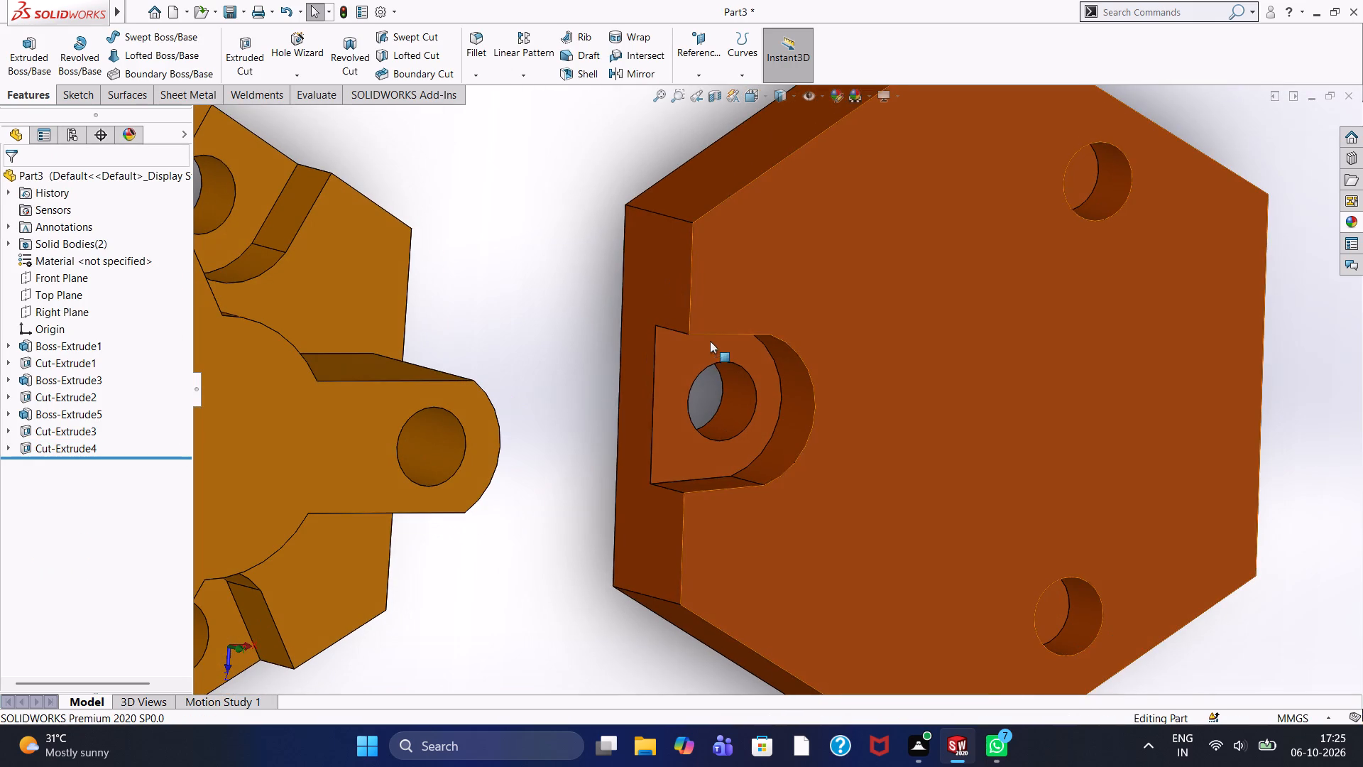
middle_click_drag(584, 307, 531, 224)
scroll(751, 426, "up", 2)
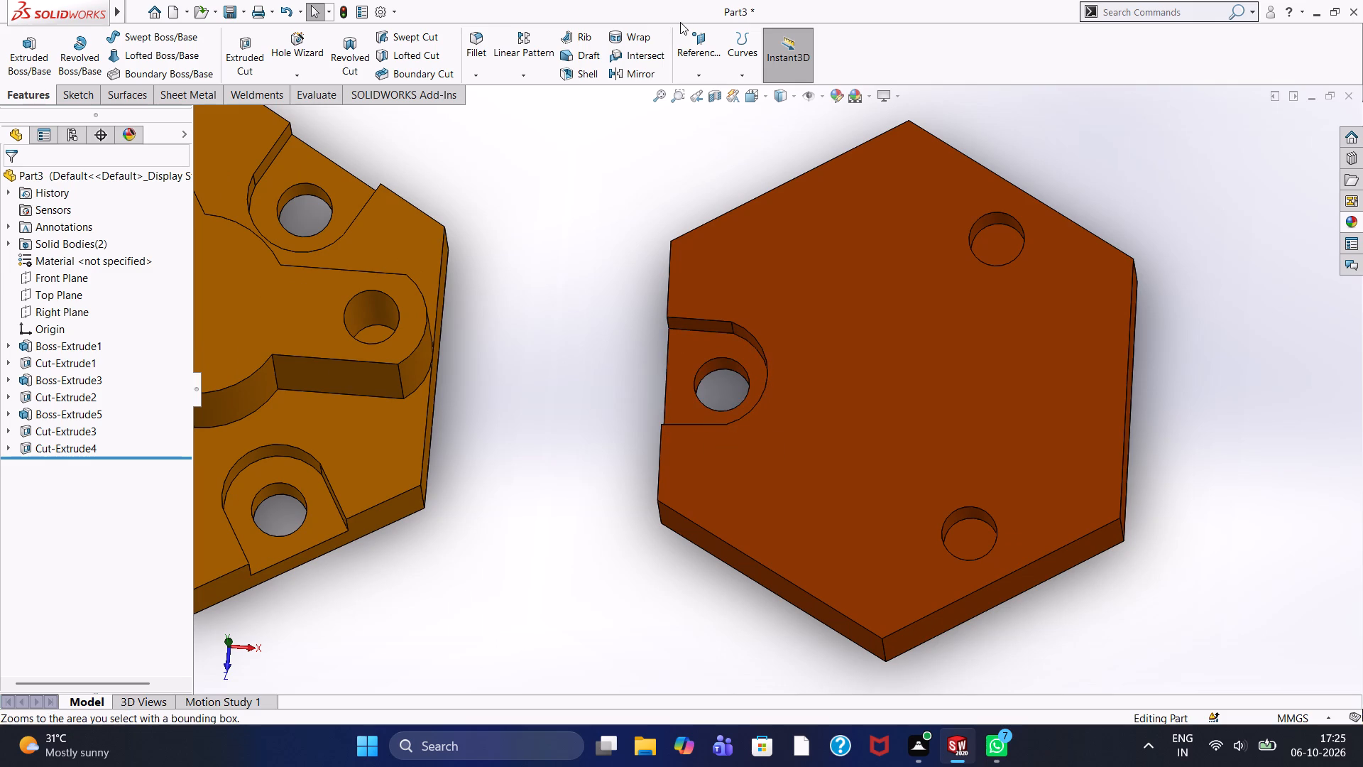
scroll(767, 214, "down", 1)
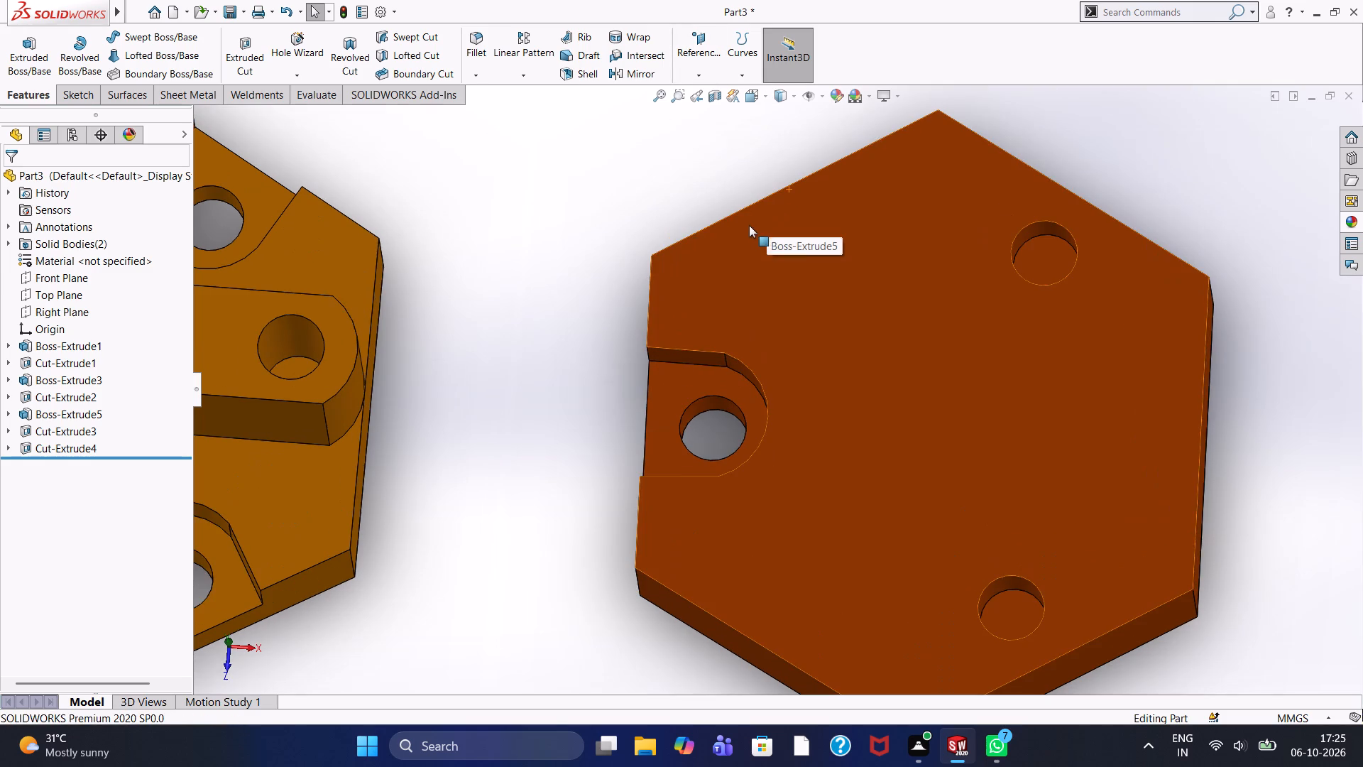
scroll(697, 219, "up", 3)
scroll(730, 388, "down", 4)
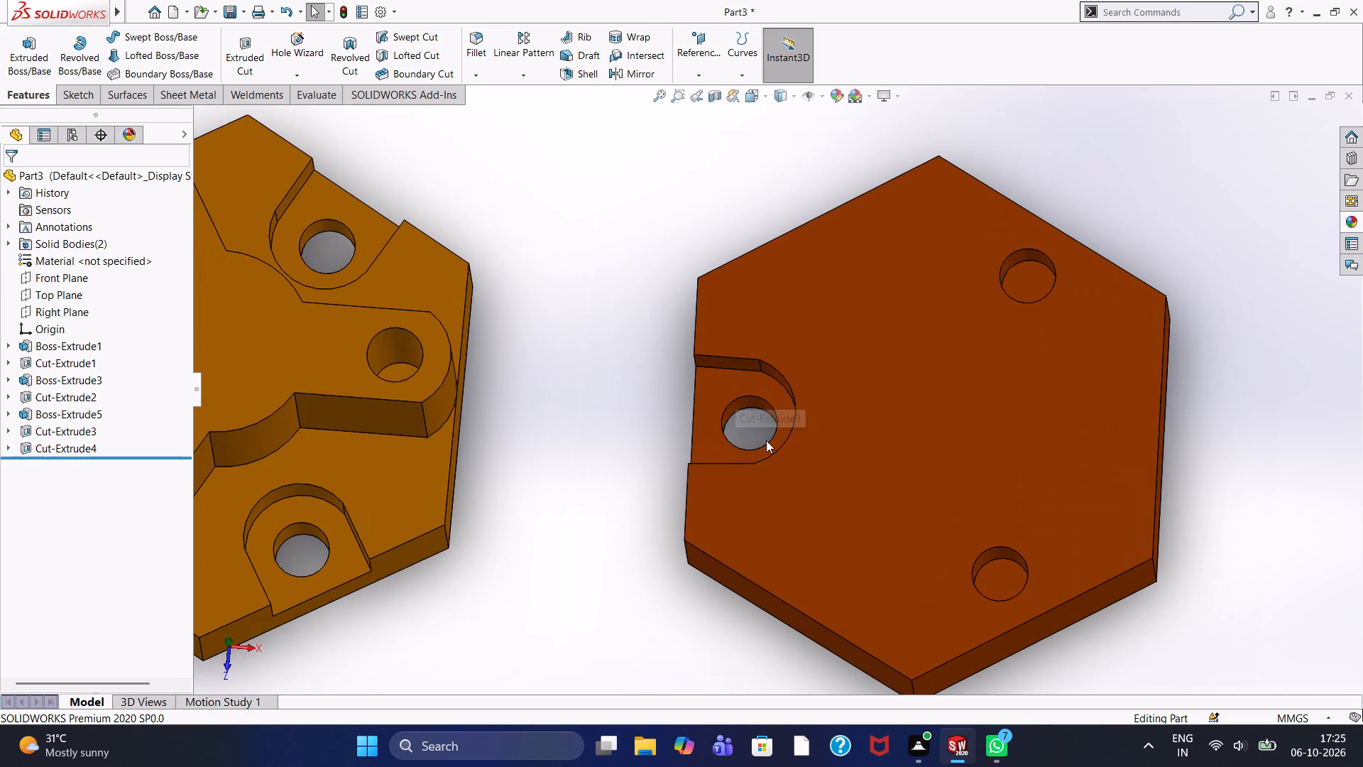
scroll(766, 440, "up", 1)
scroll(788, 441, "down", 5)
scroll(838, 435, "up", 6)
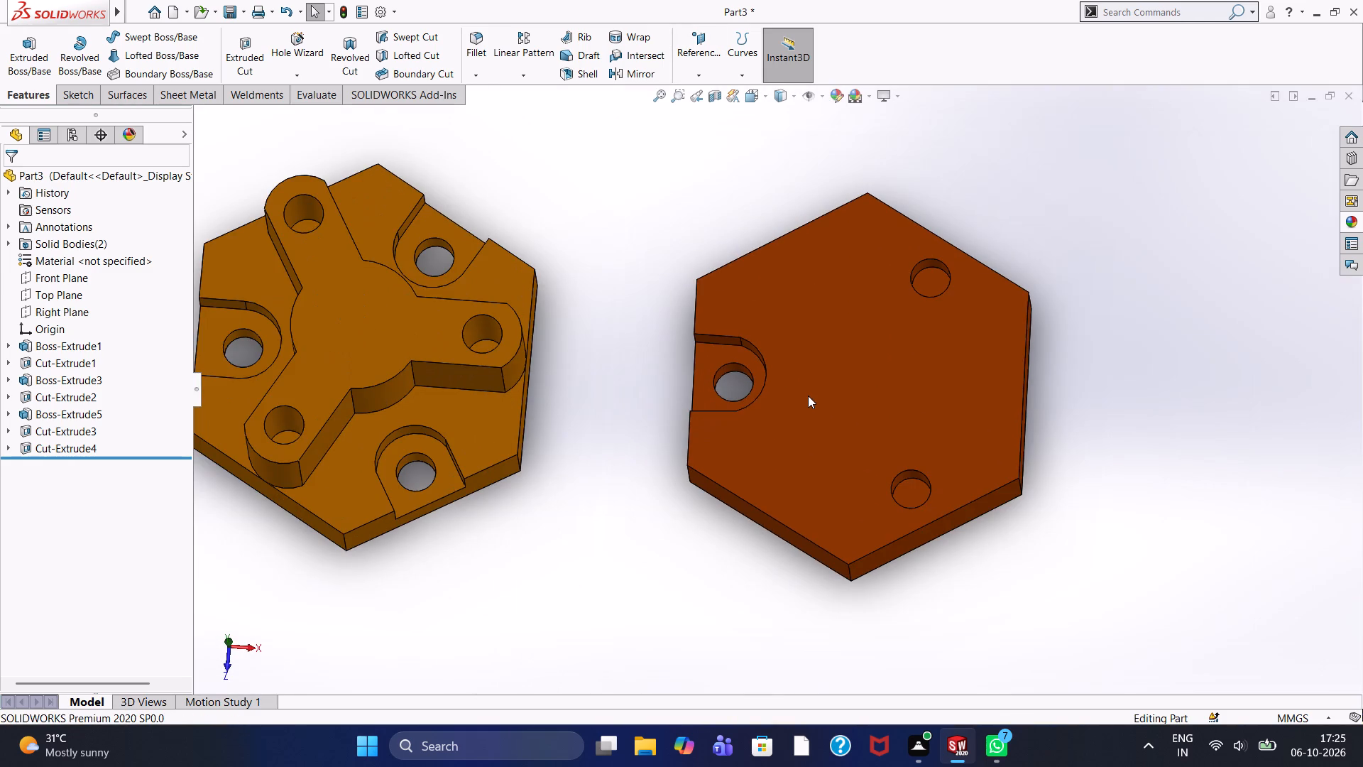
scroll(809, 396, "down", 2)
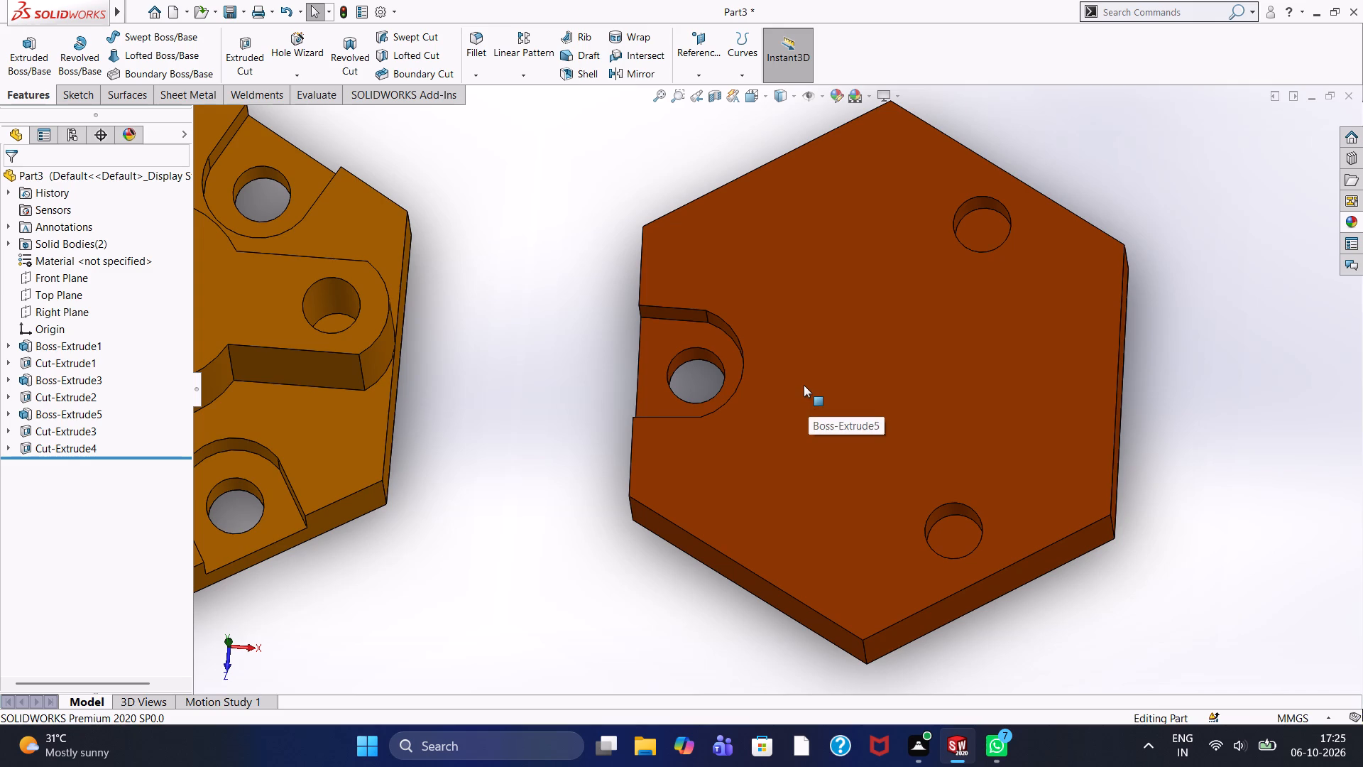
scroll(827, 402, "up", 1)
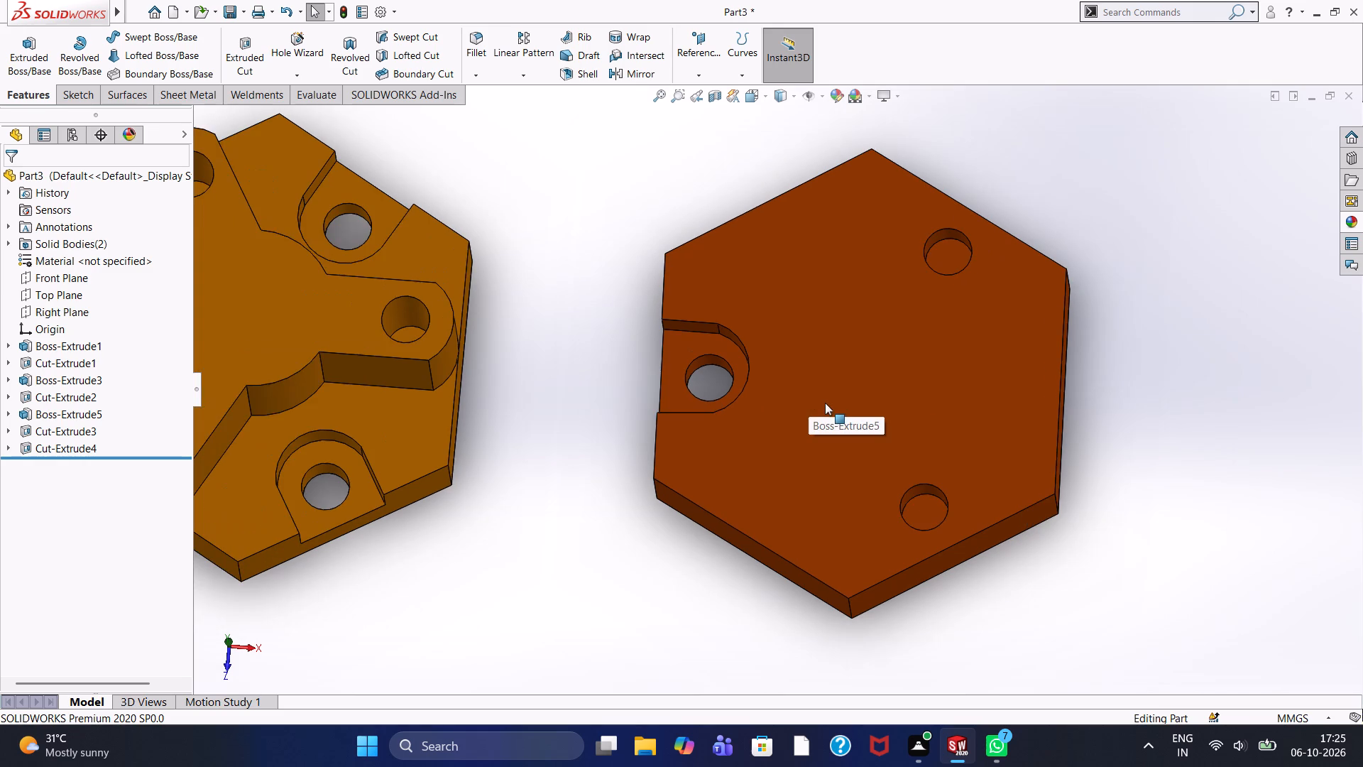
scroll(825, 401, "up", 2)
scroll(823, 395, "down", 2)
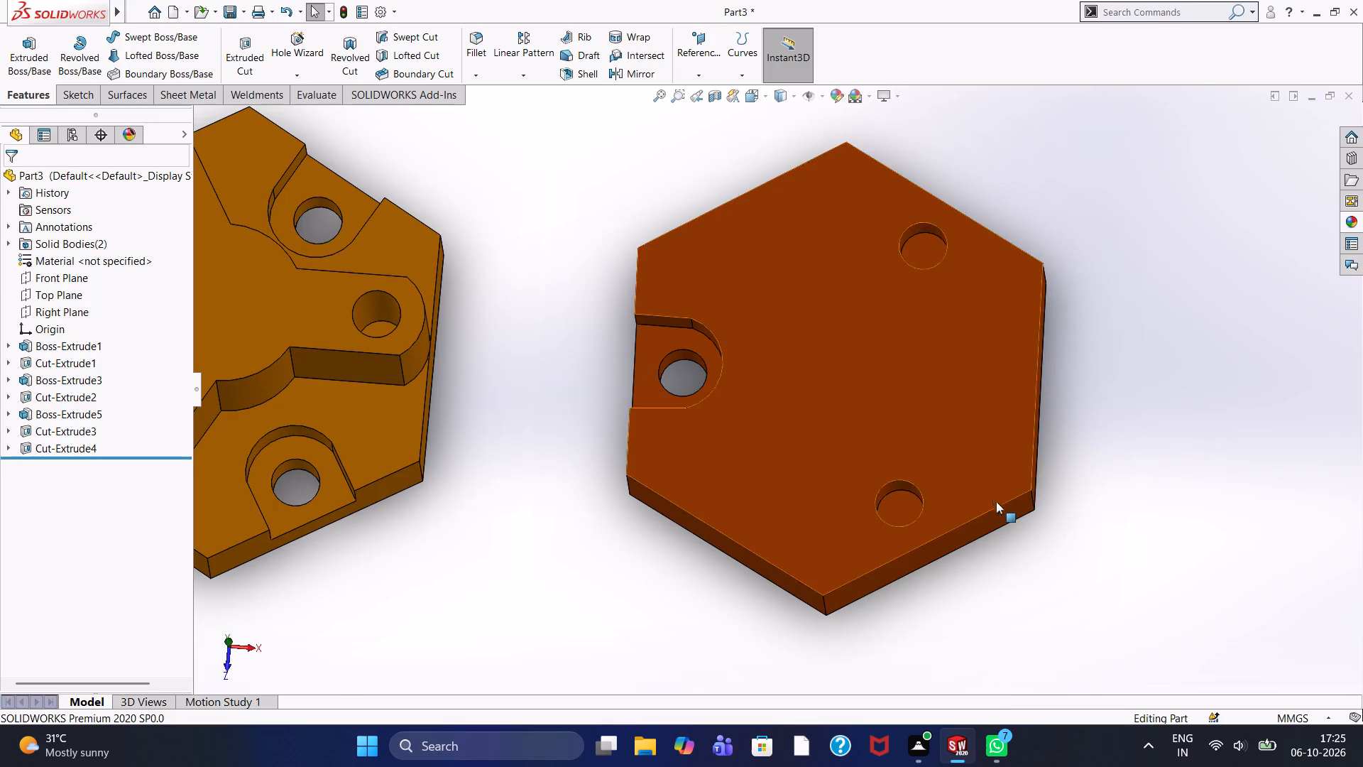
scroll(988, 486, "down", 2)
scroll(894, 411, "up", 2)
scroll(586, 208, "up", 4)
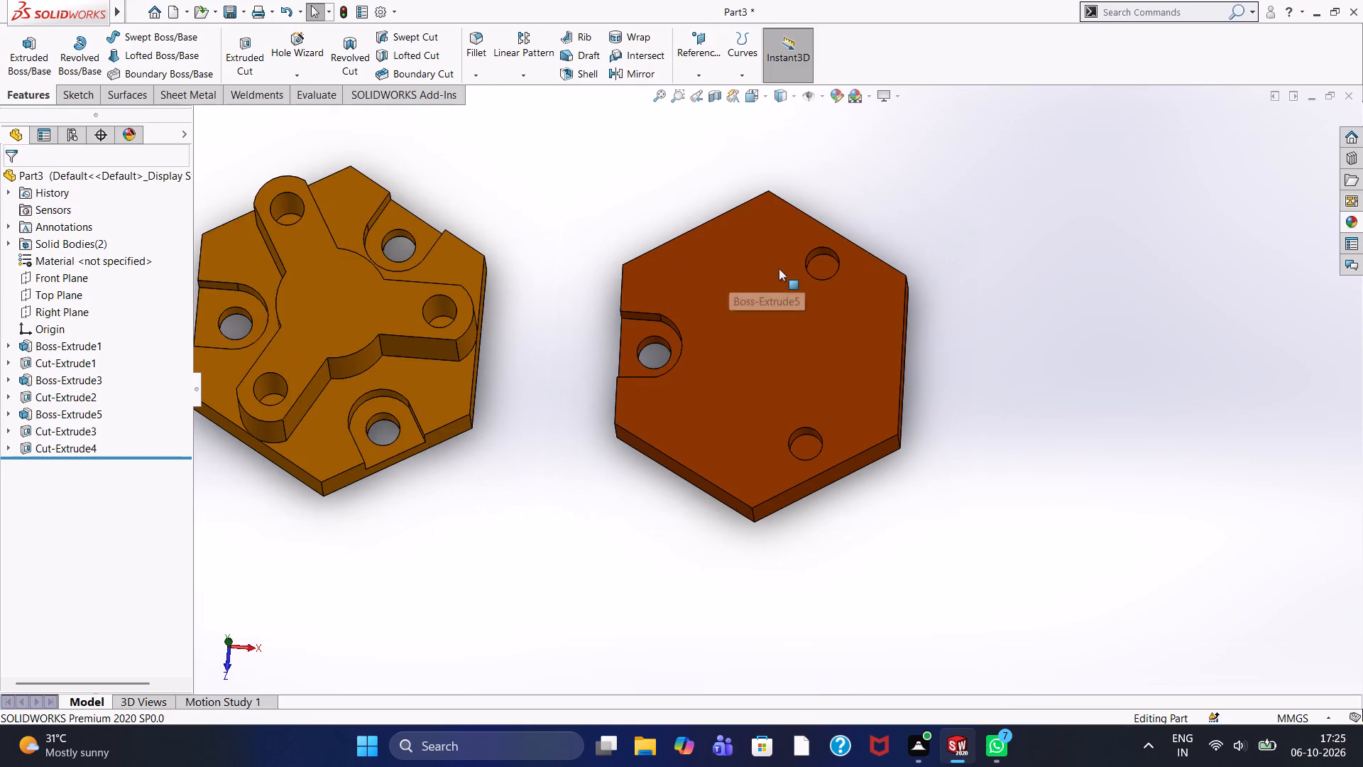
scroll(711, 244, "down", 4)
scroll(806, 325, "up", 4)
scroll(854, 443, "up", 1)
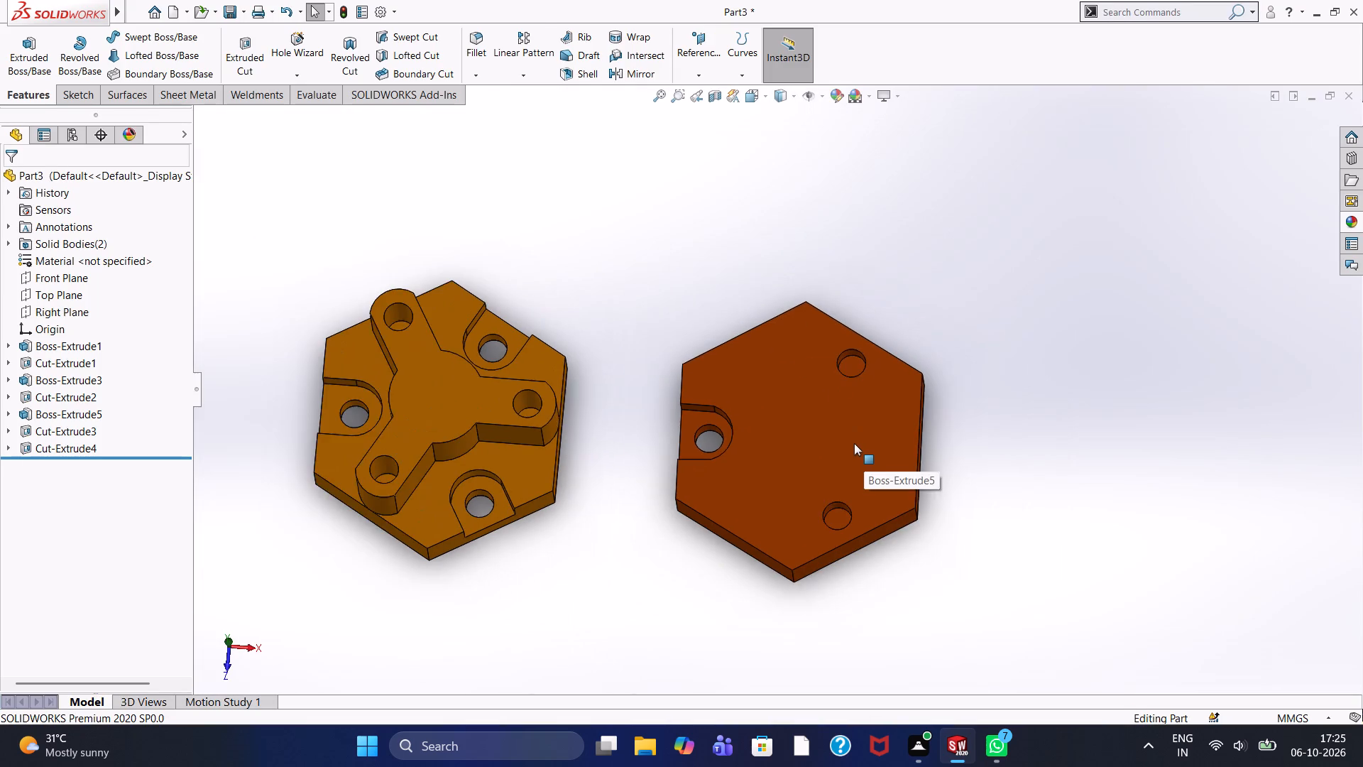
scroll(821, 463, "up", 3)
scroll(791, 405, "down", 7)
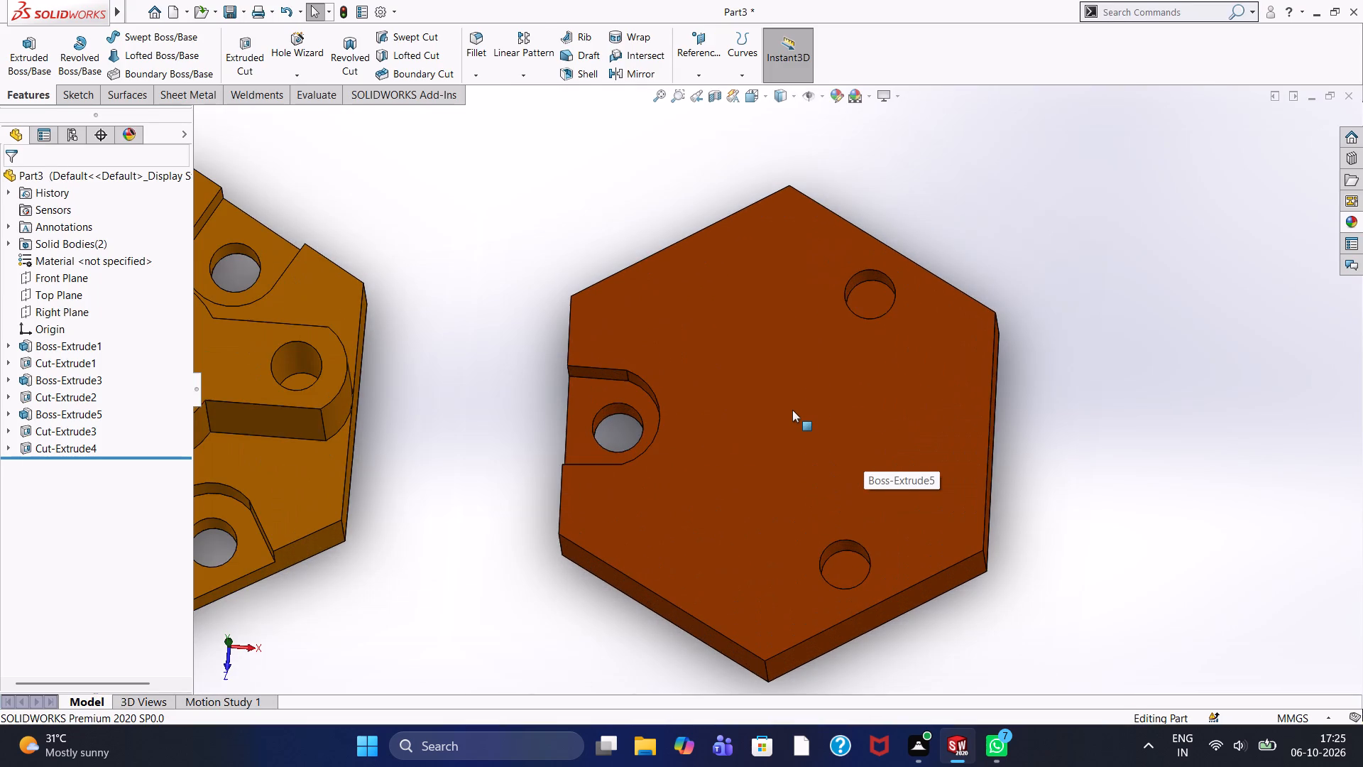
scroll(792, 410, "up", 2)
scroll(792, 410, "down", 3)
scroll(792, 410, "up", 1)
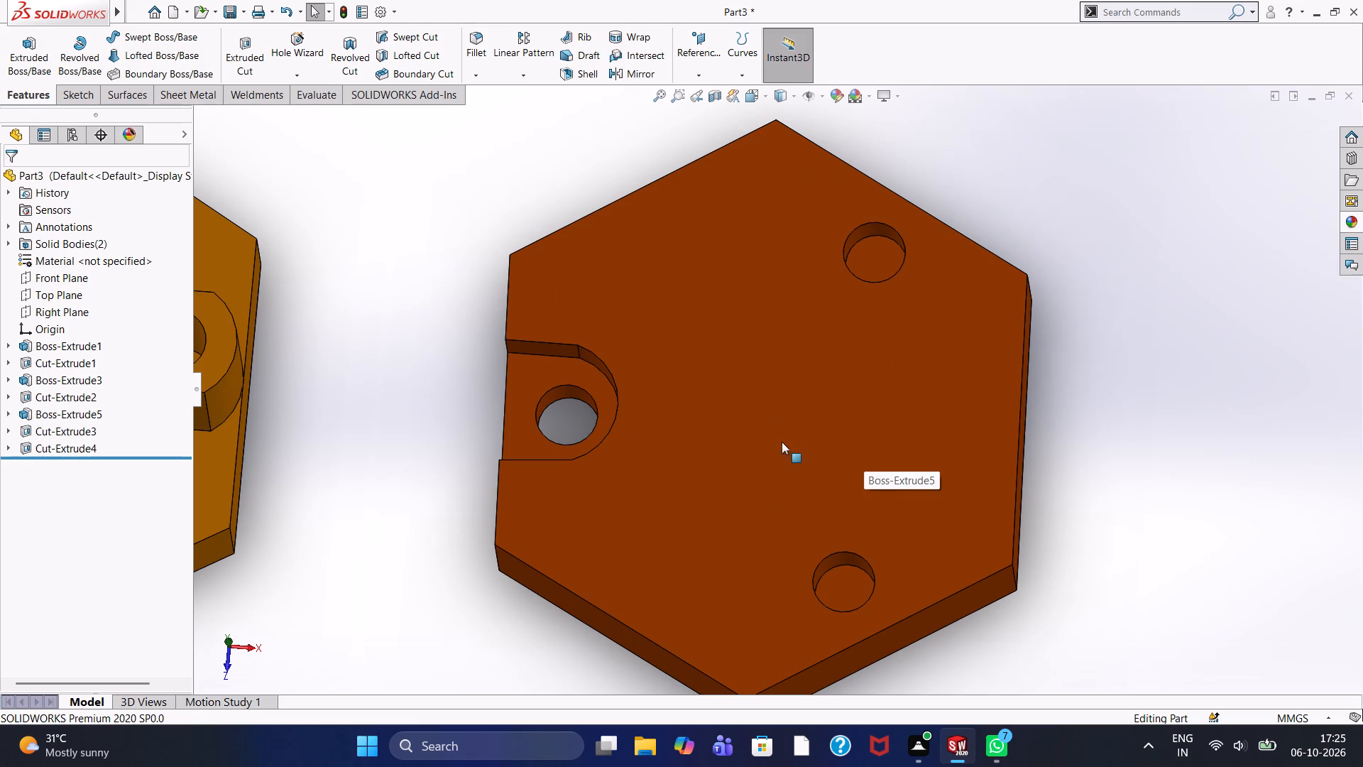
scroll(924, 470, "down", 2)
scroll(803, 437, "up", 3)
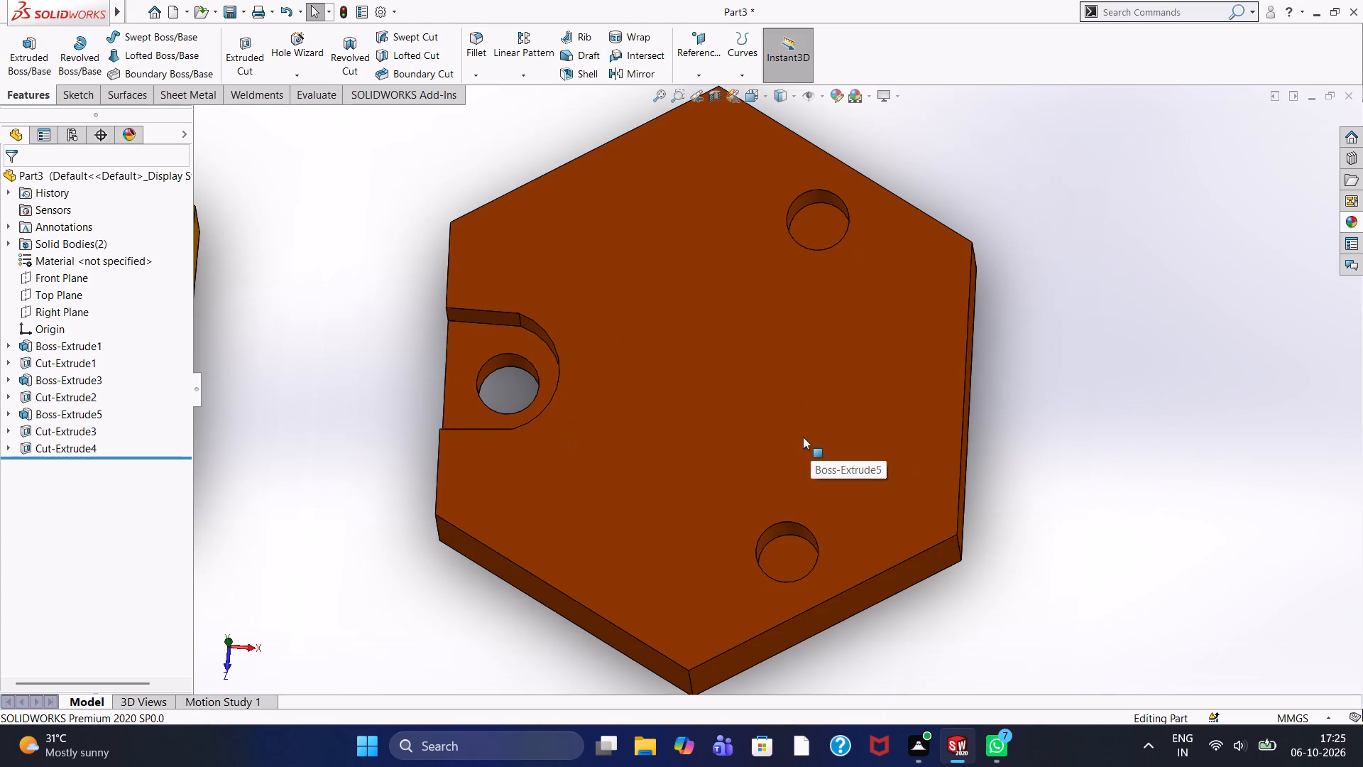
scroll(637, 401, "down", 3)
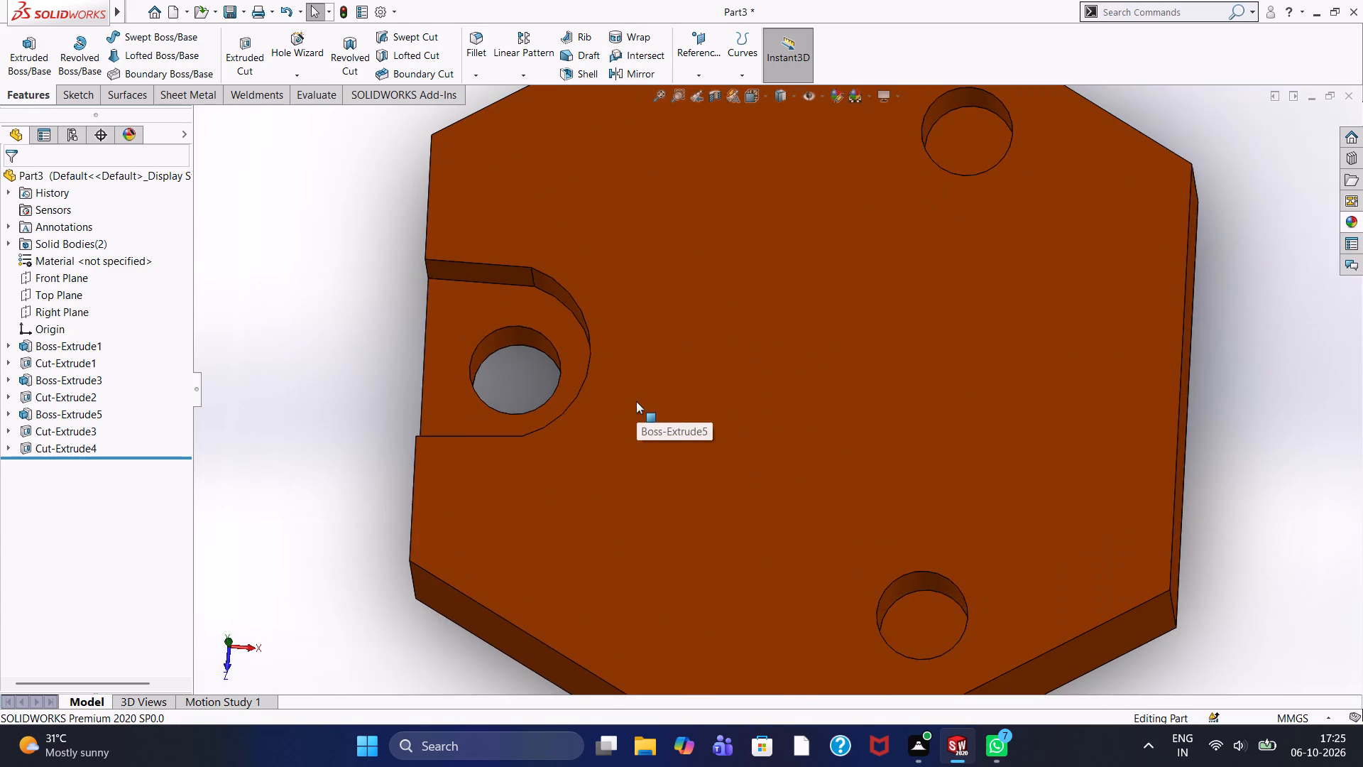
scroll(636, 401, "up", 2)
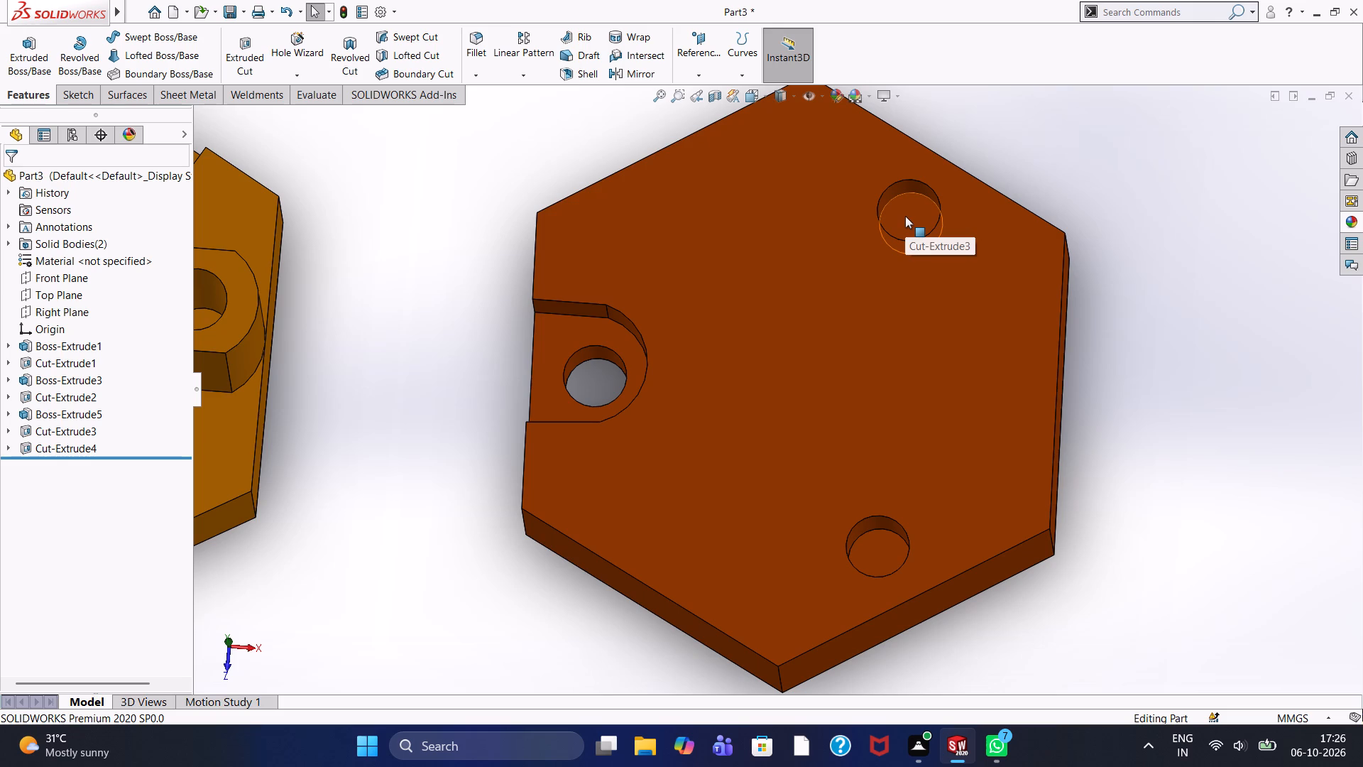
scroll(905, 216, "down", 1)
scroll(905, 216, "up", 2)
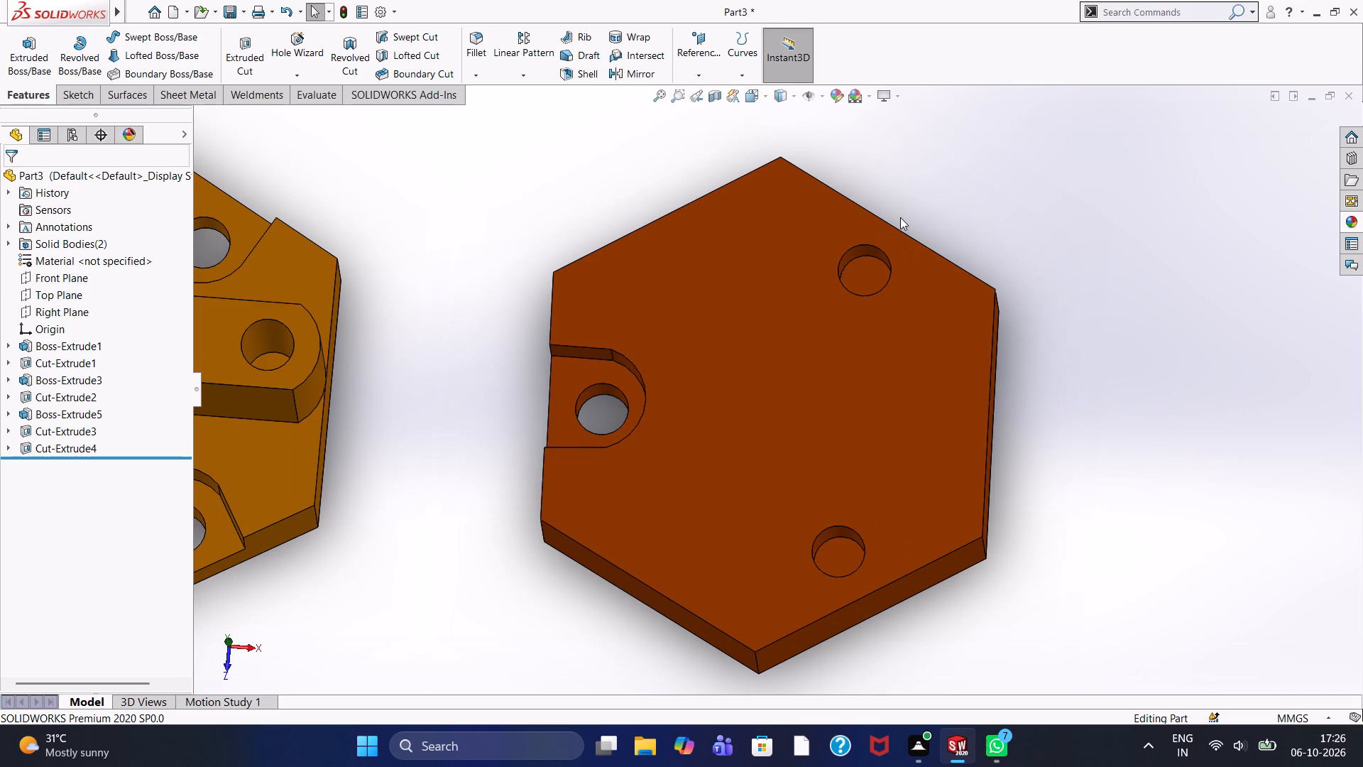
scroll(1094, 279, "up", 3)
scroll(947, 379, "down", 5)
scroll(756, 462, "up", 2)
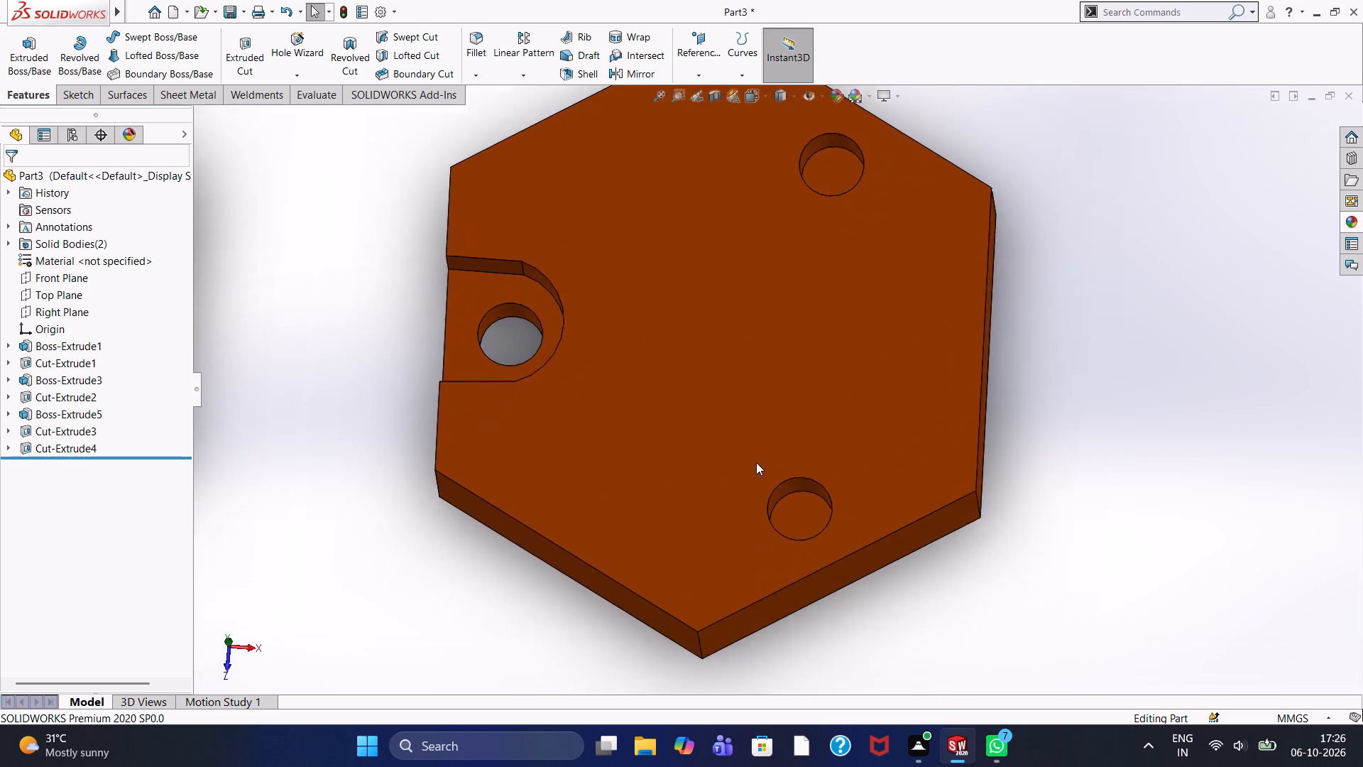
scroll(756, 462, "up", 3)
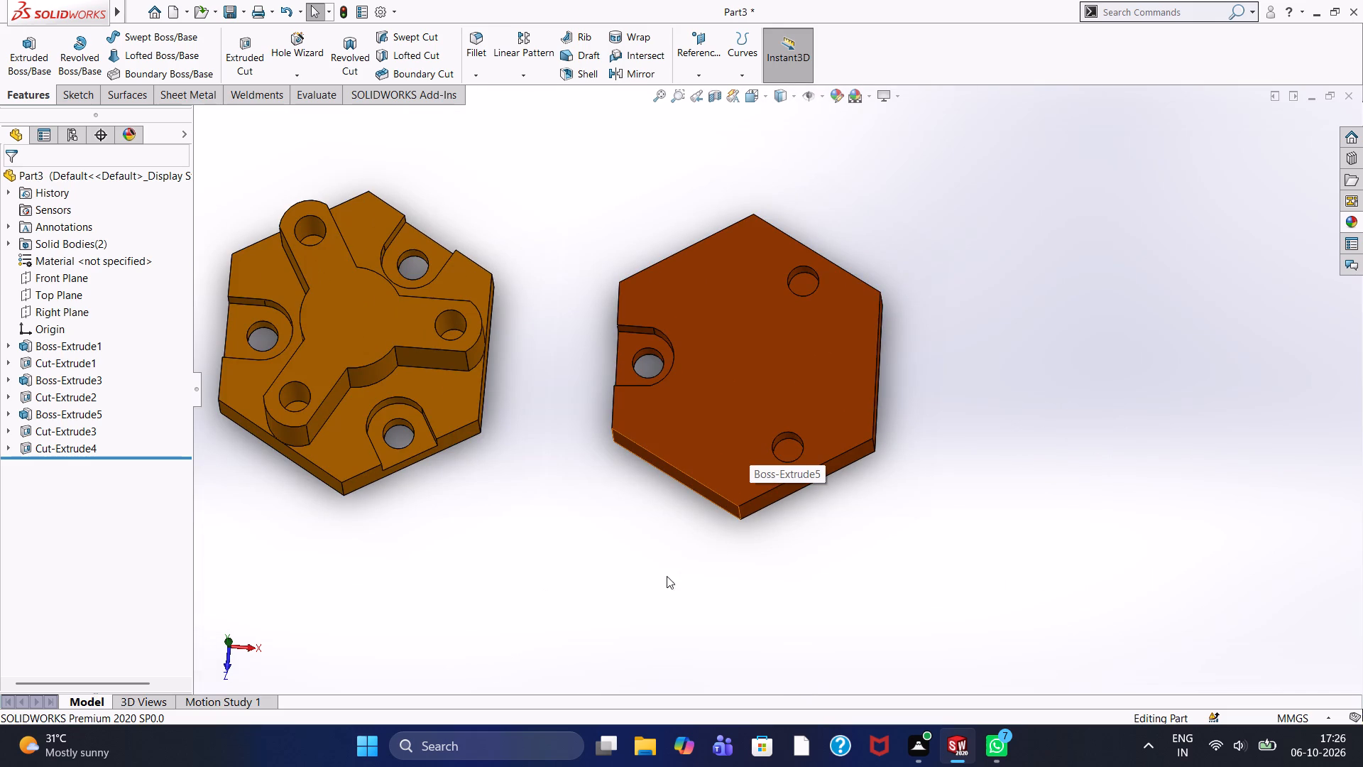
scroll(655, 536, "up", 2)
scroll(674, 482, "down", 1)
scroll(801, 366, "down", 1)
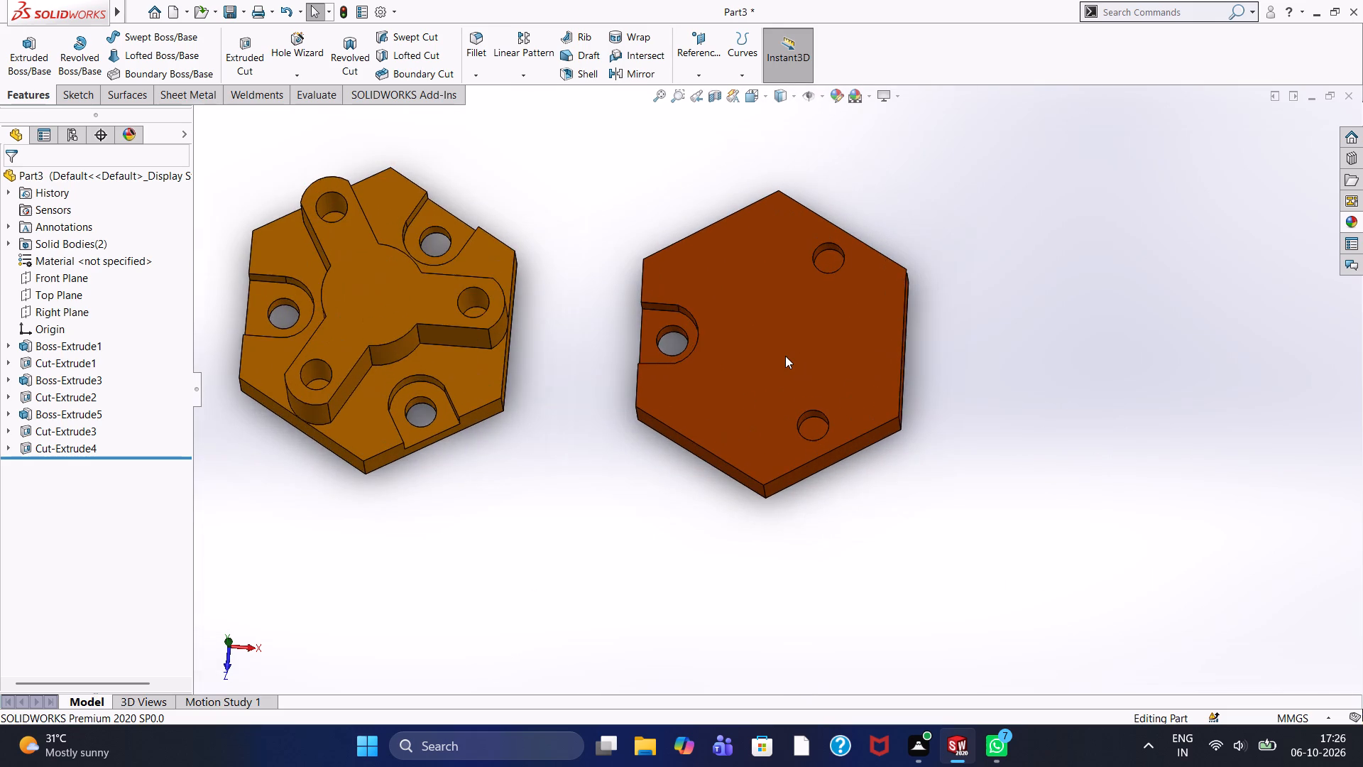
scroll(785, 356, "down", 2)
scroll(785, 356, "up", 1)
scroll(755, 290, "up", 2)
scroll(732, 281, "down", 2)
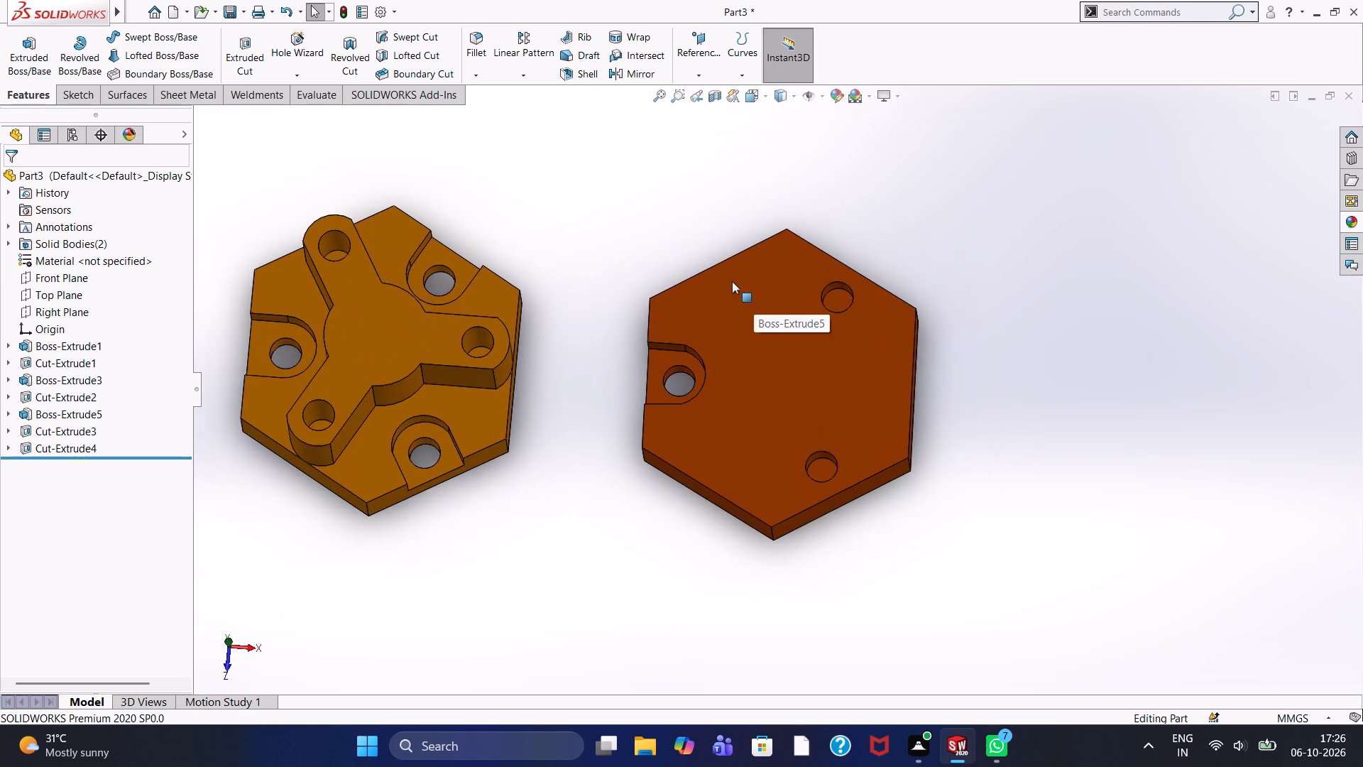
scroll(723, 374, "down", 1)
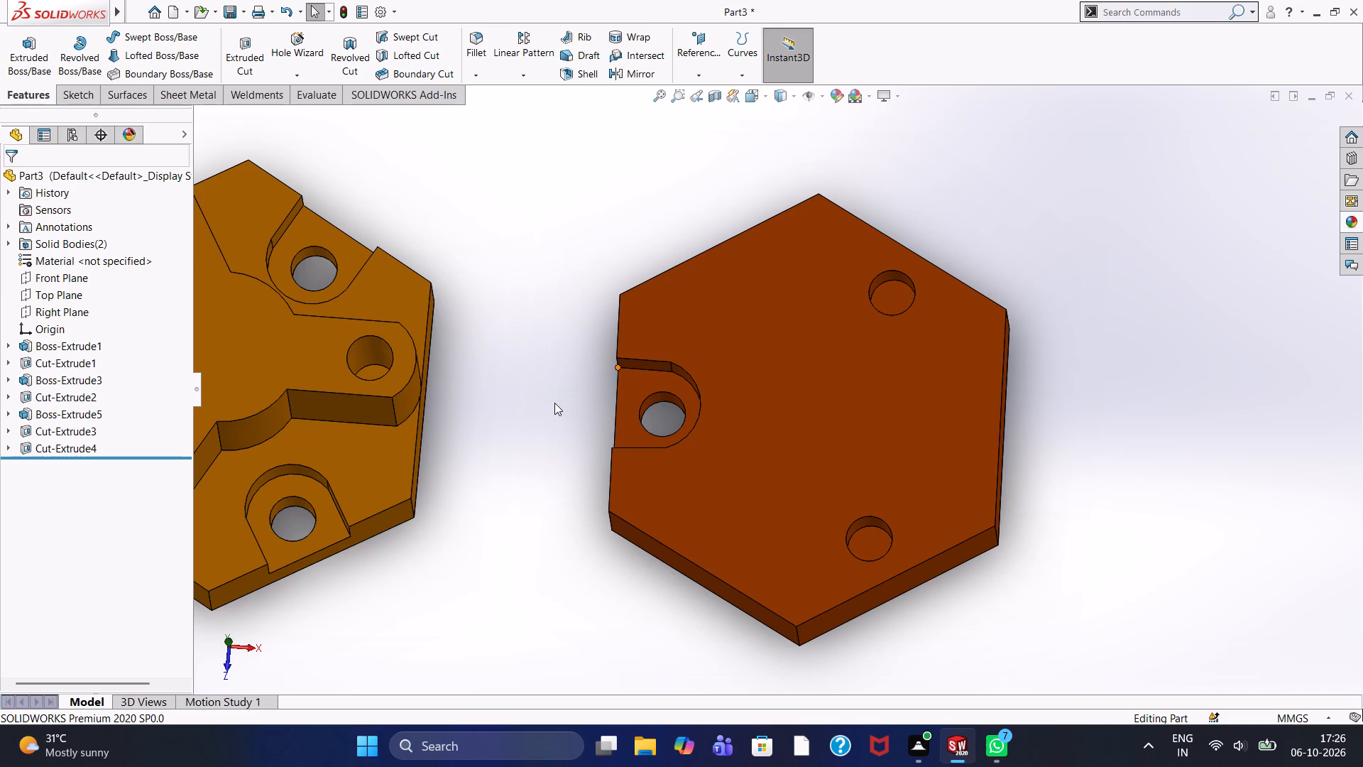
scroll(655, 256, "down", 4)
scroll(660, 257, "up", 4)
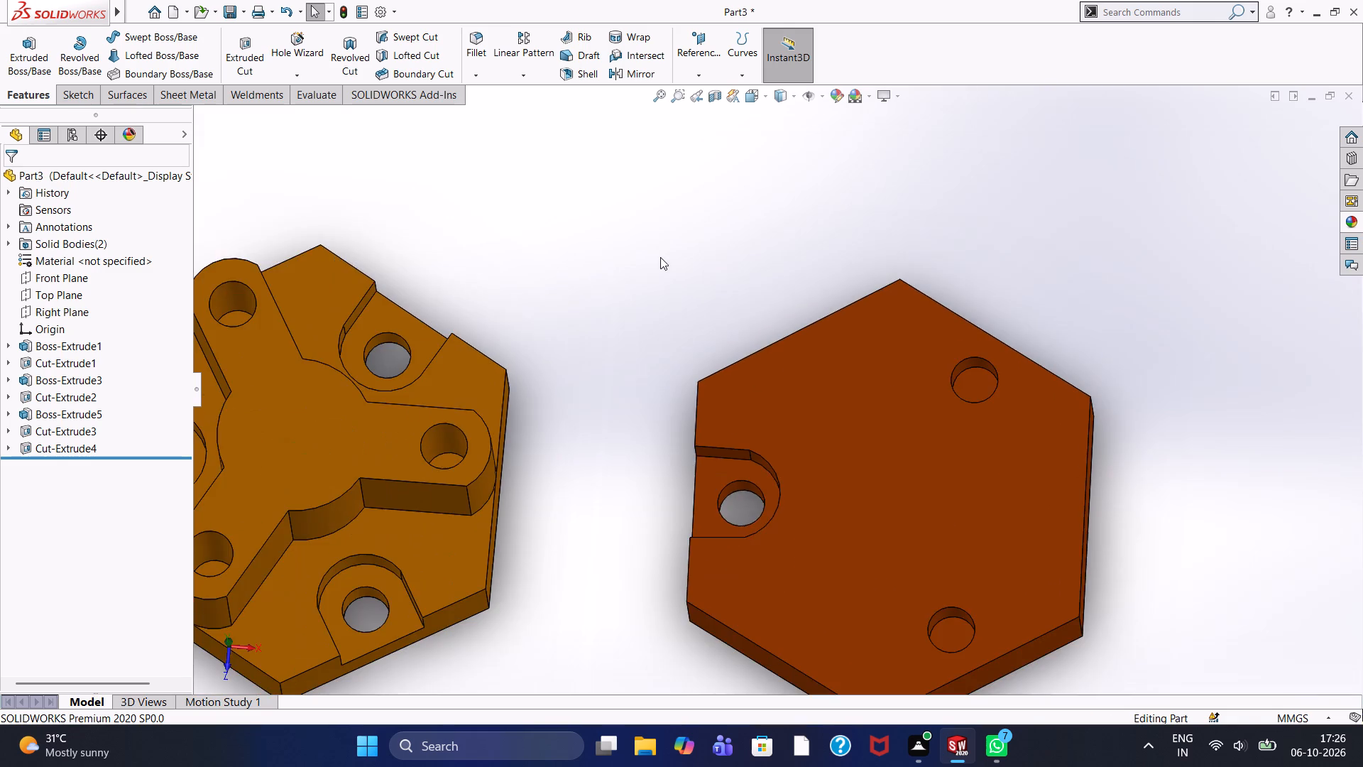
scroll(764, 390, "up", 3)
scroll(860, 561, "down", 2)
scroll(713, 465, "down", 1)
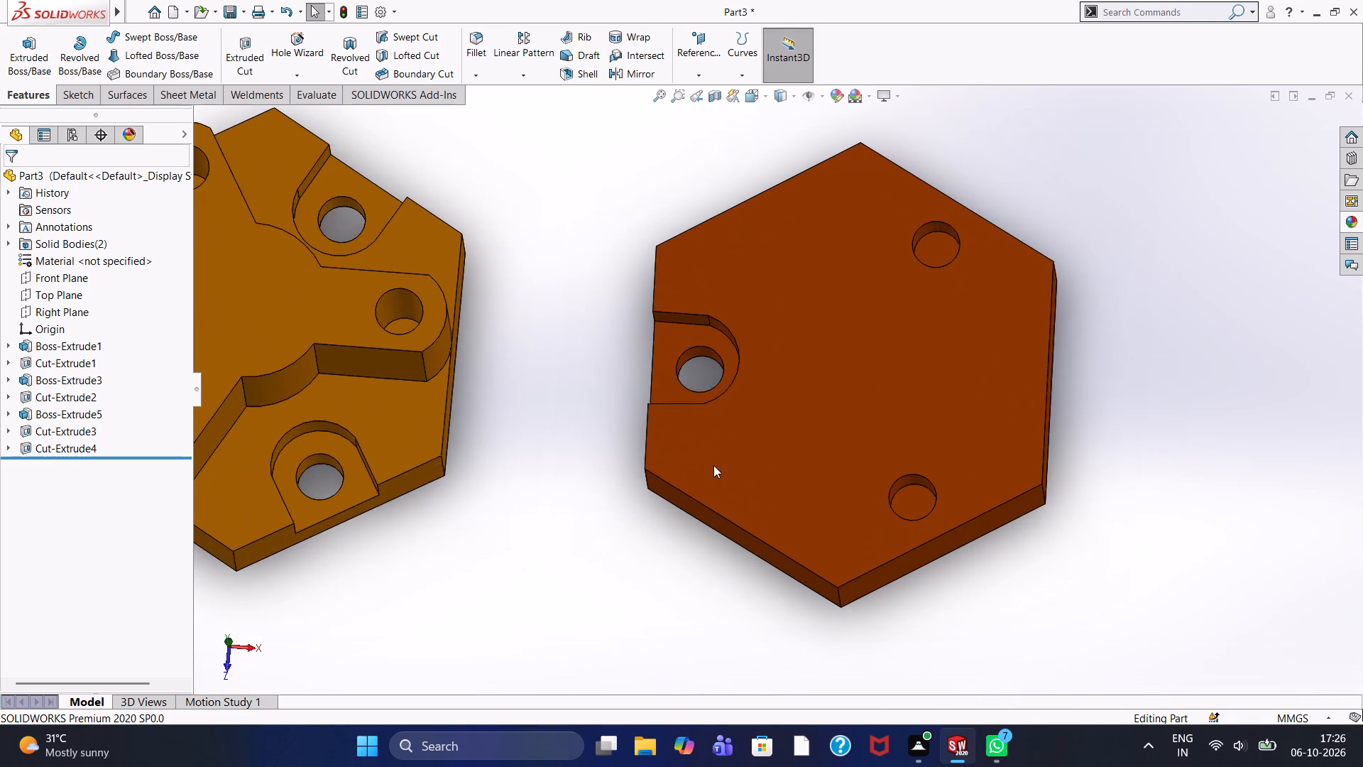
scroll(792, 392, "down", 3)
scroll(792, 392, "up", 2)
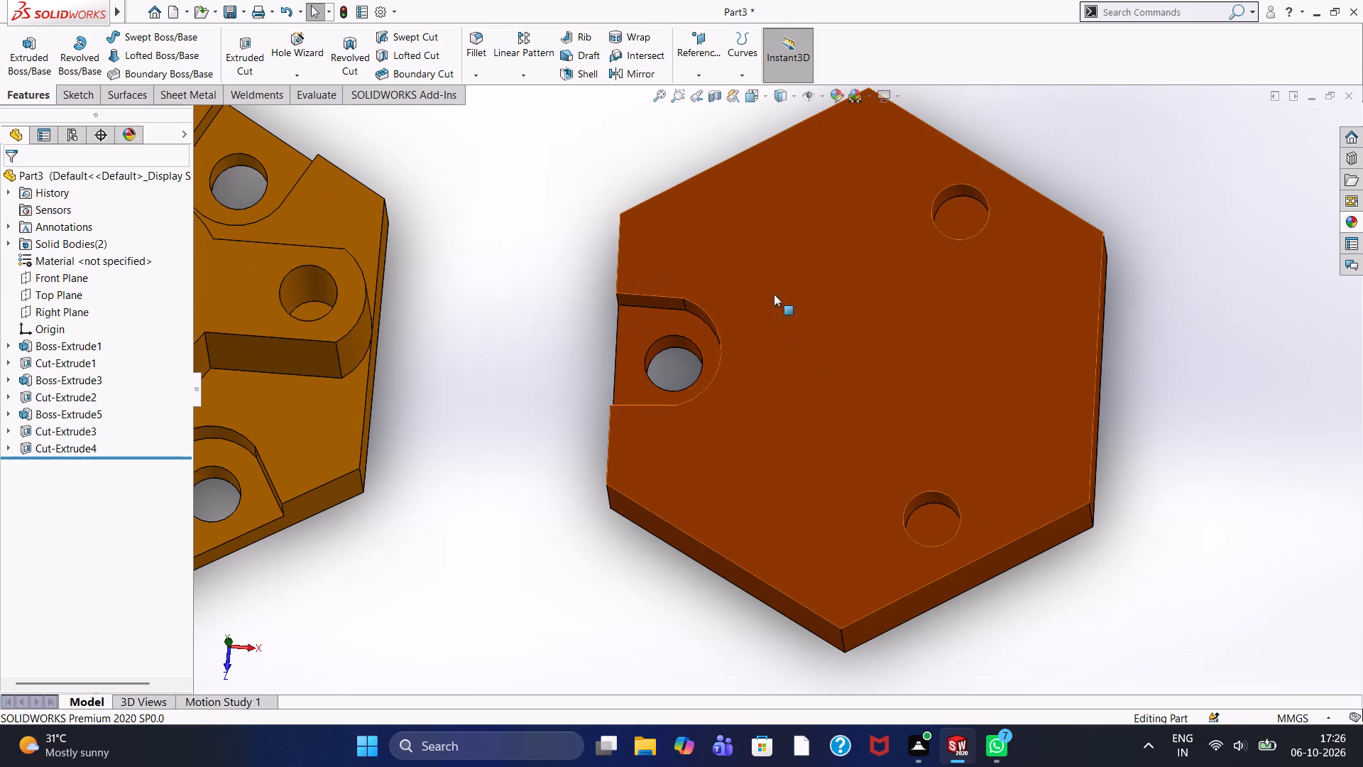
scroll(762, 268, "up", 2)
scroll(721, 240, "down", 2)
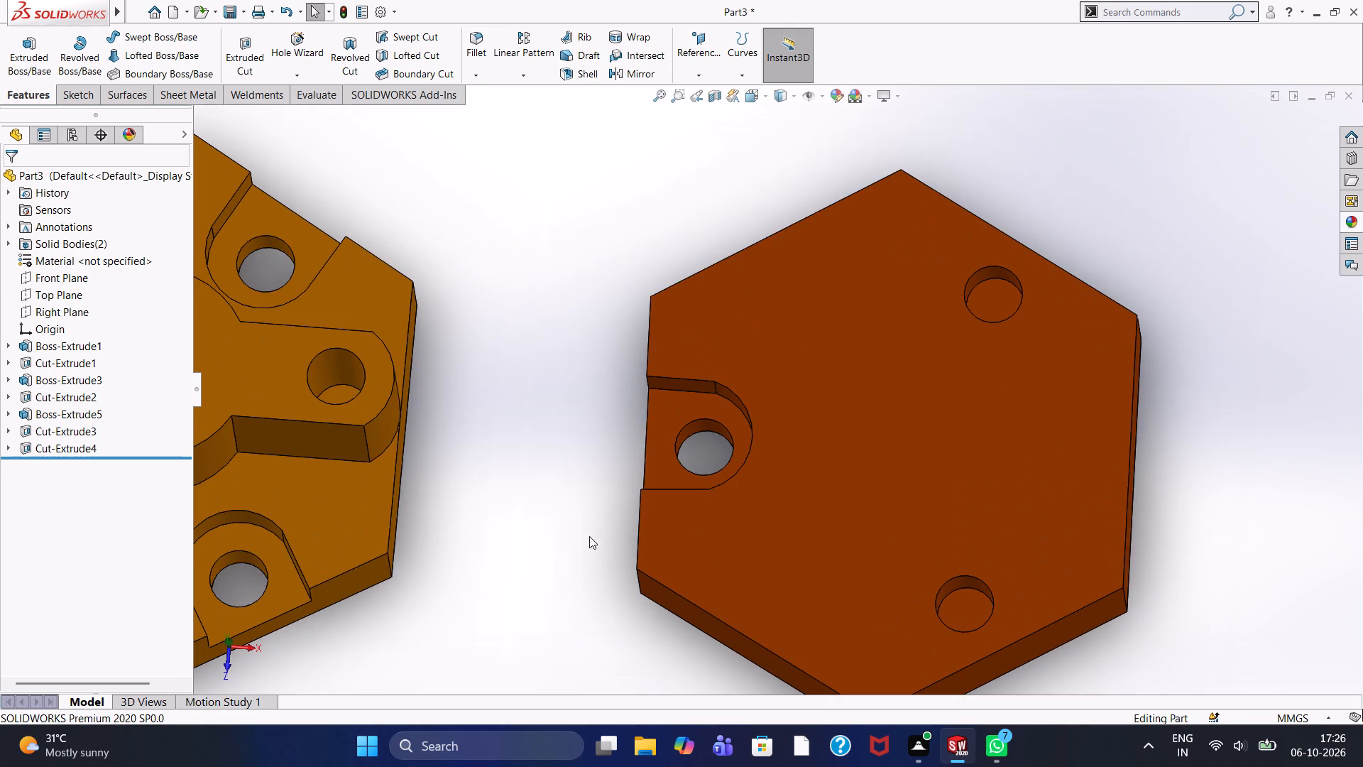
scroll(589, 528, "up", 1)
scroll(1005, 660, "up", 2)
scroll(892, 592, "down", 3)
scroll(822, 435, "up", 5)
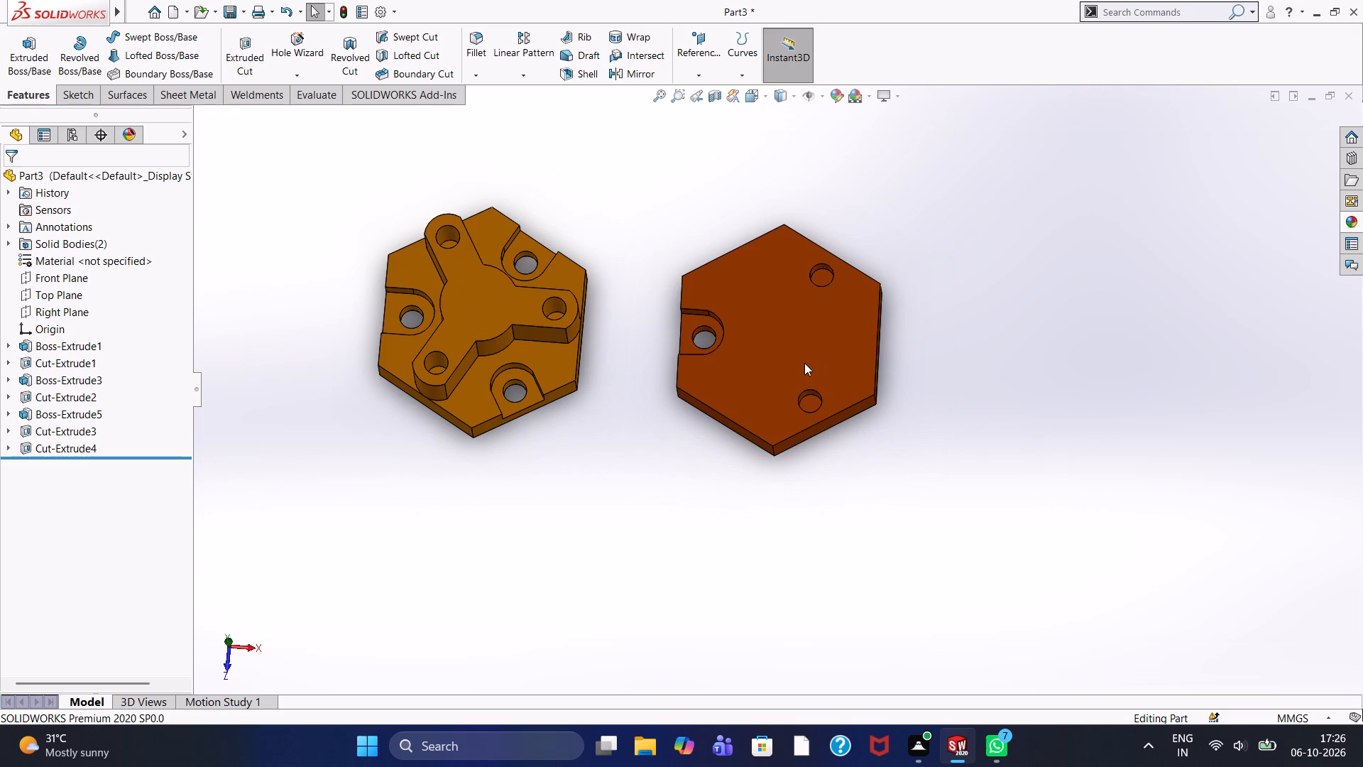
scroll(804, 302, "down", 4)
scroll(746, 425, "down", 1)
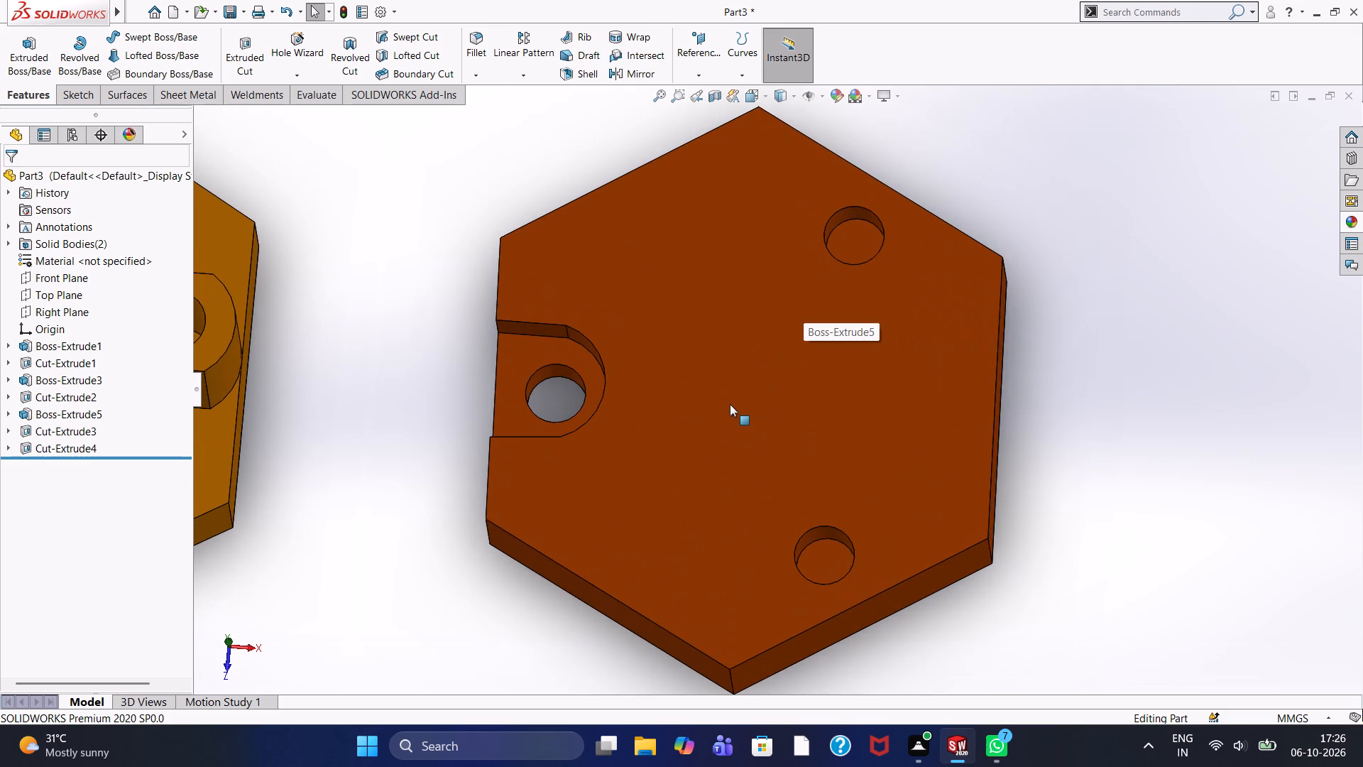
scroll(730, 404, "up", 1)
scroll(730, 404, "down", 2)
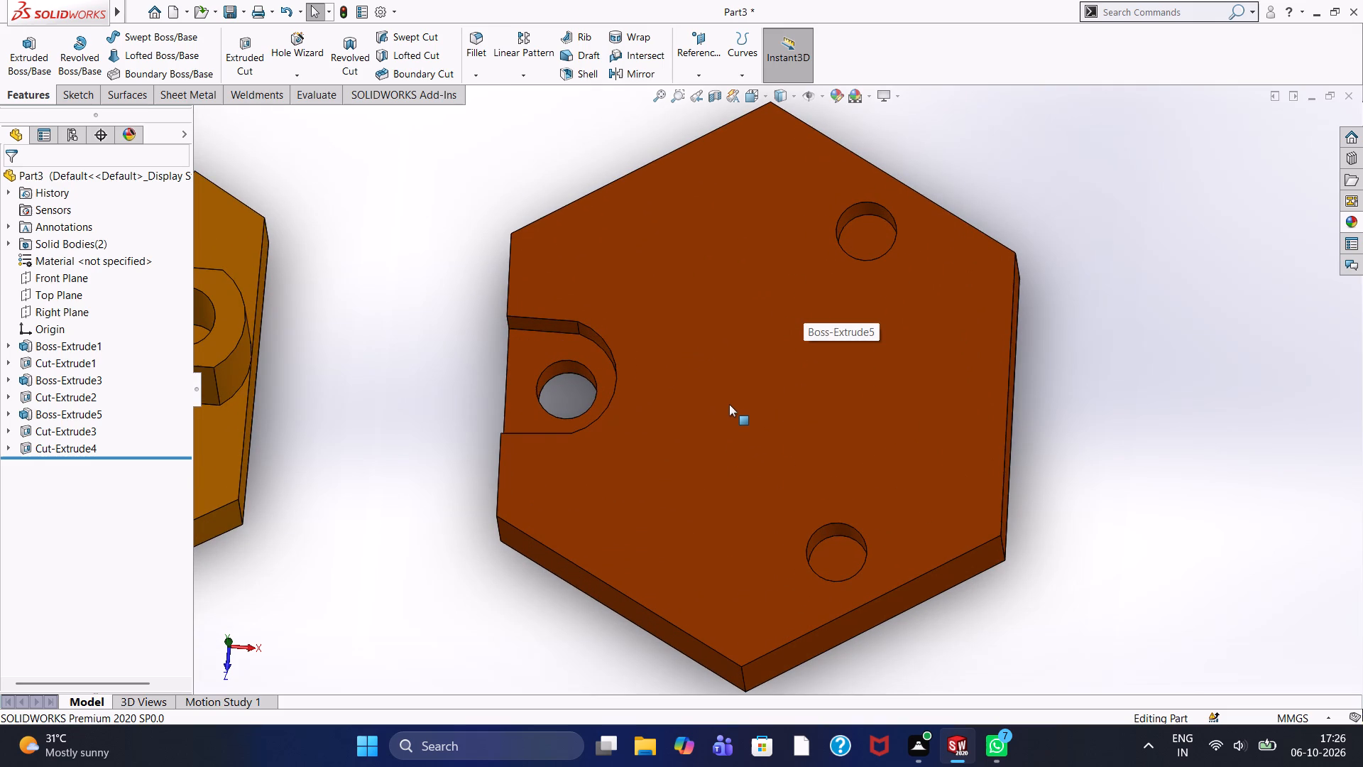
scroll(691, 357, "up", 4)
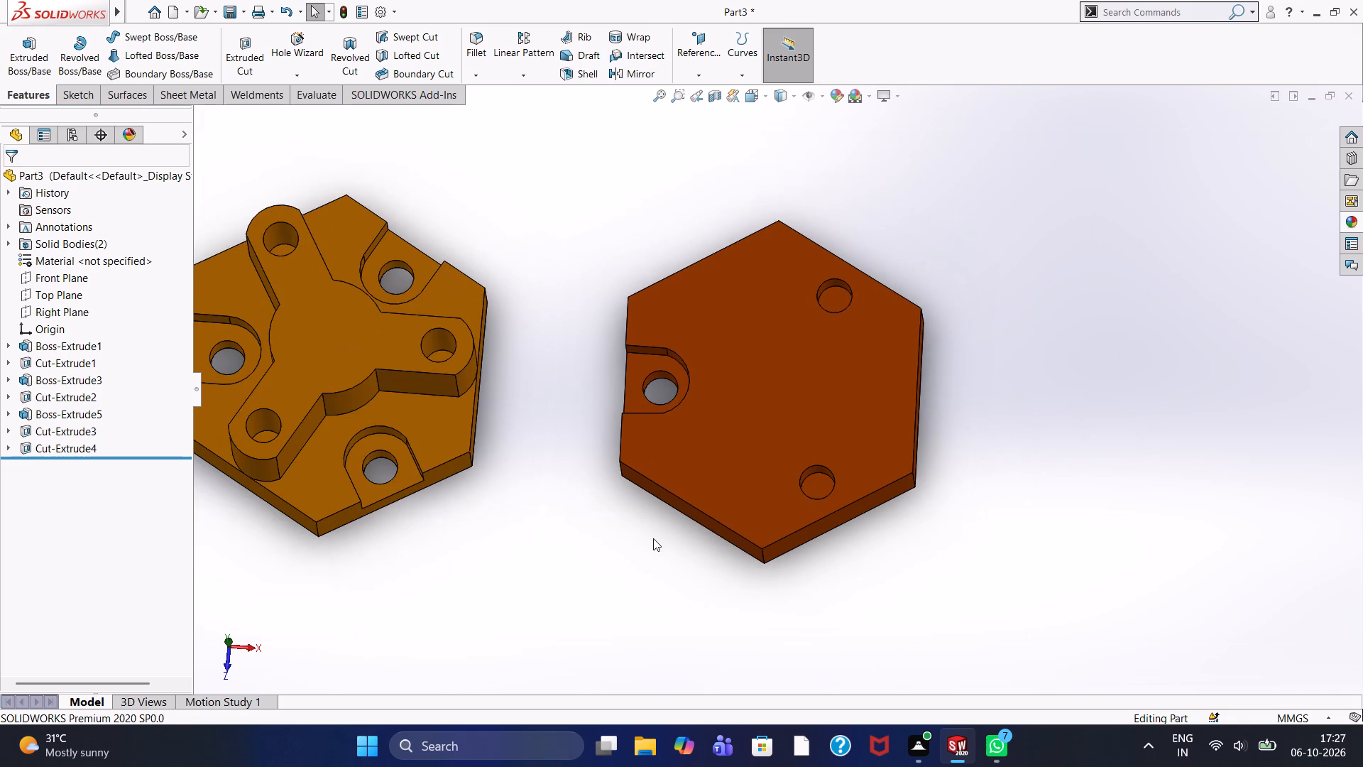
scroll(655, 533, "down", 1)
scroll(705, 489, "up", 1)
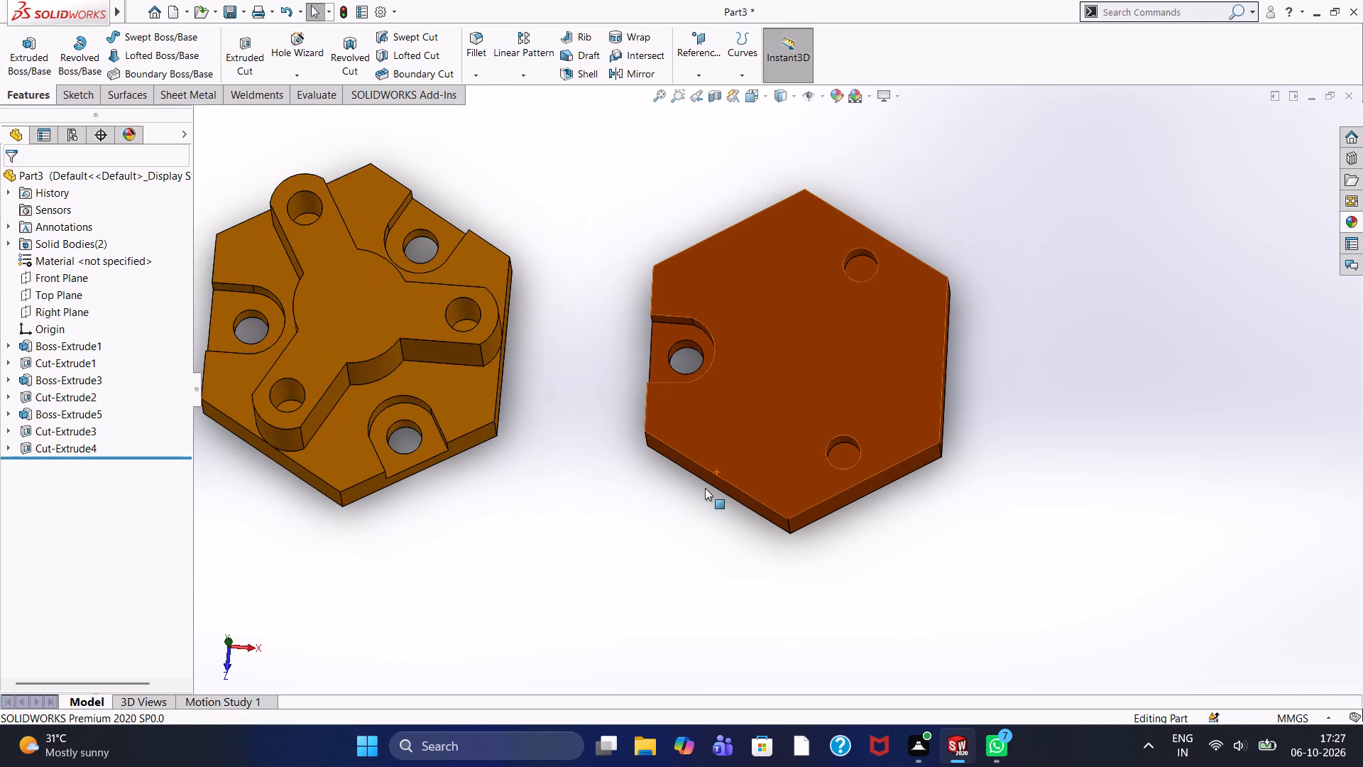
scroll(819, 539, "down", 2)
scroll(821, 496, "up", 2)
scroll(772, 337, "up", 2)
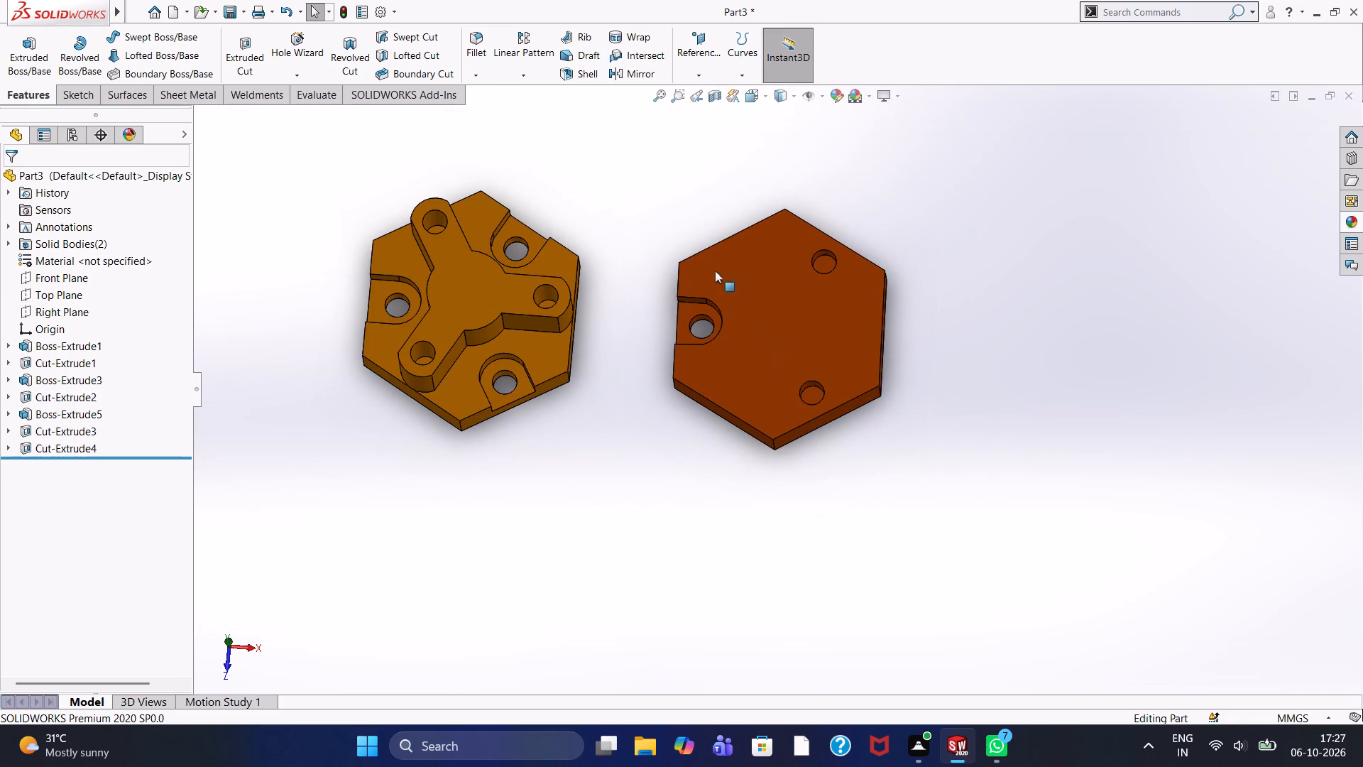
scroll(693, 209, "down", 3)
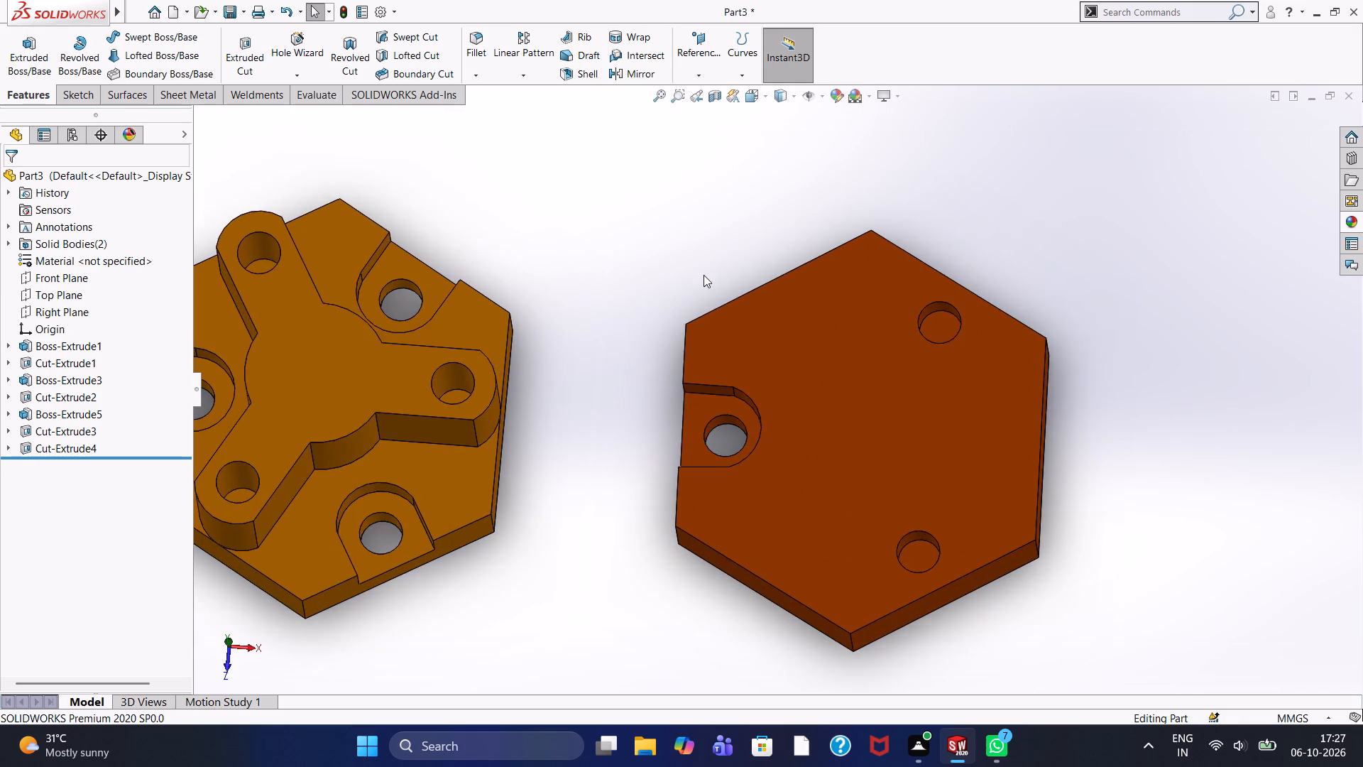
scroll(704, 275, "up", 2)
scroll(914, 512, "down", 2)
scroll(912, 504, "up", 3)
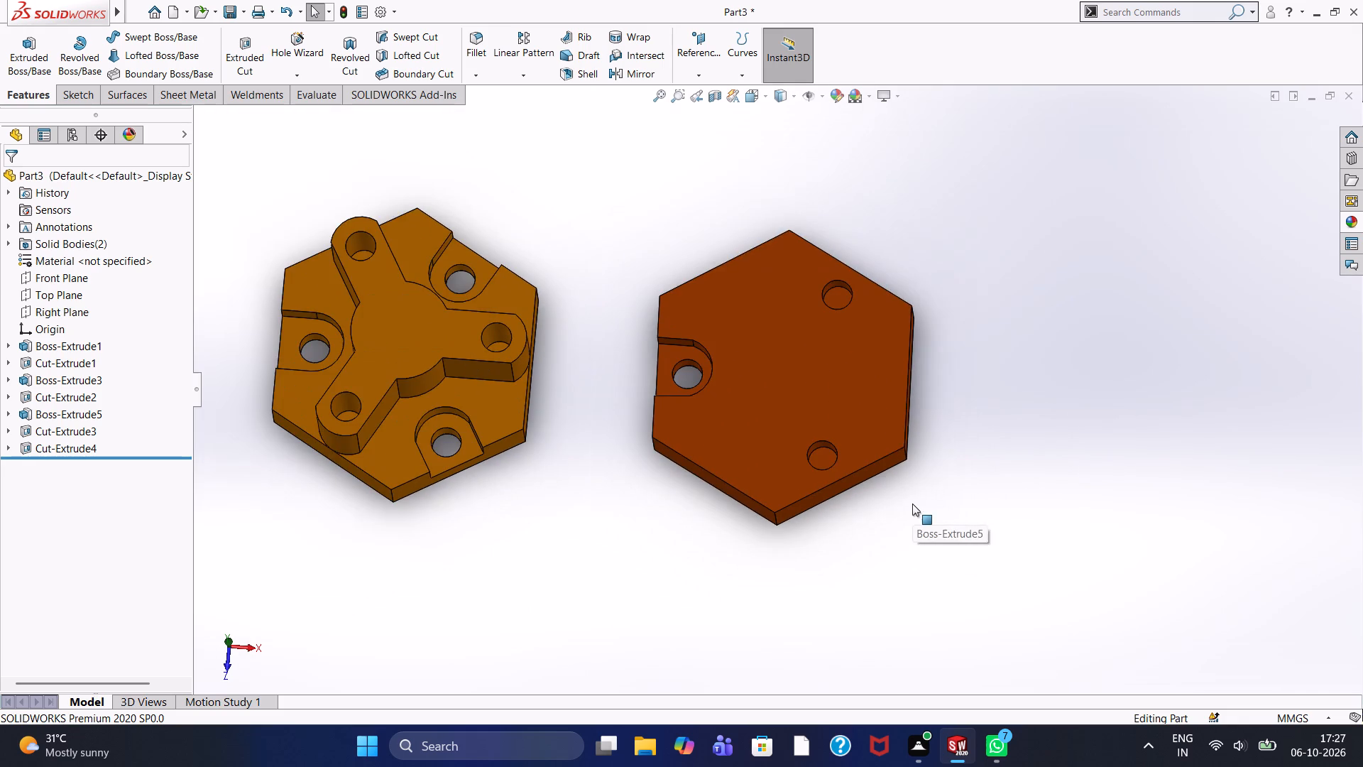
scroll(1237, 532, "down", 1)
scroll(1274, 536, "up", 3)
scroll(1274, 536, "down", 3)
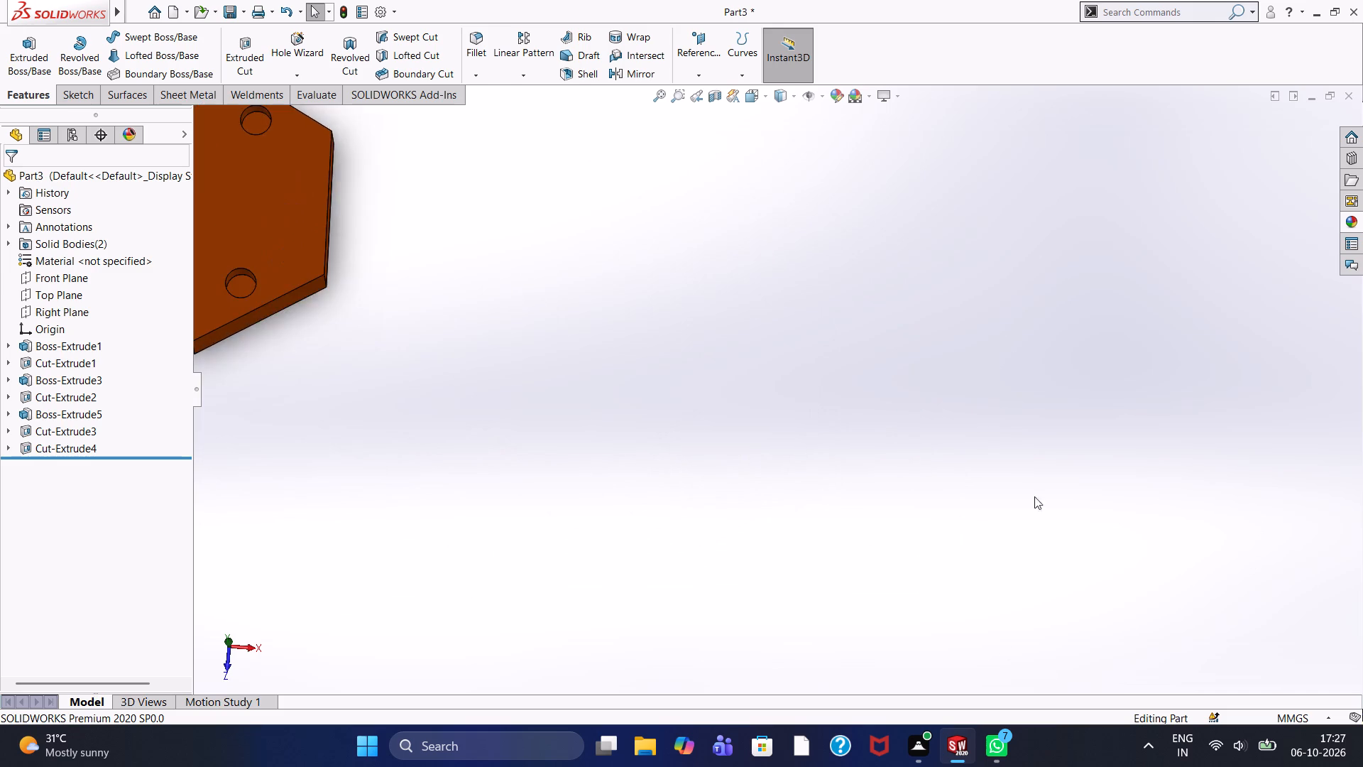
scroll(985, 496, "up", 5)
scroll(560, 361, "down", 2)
Start a sketch on the plate's top face and draw a perpendicular line about 12 mm long from the upper-right hole's centre to the nearest edge.
left_click(579, 296)
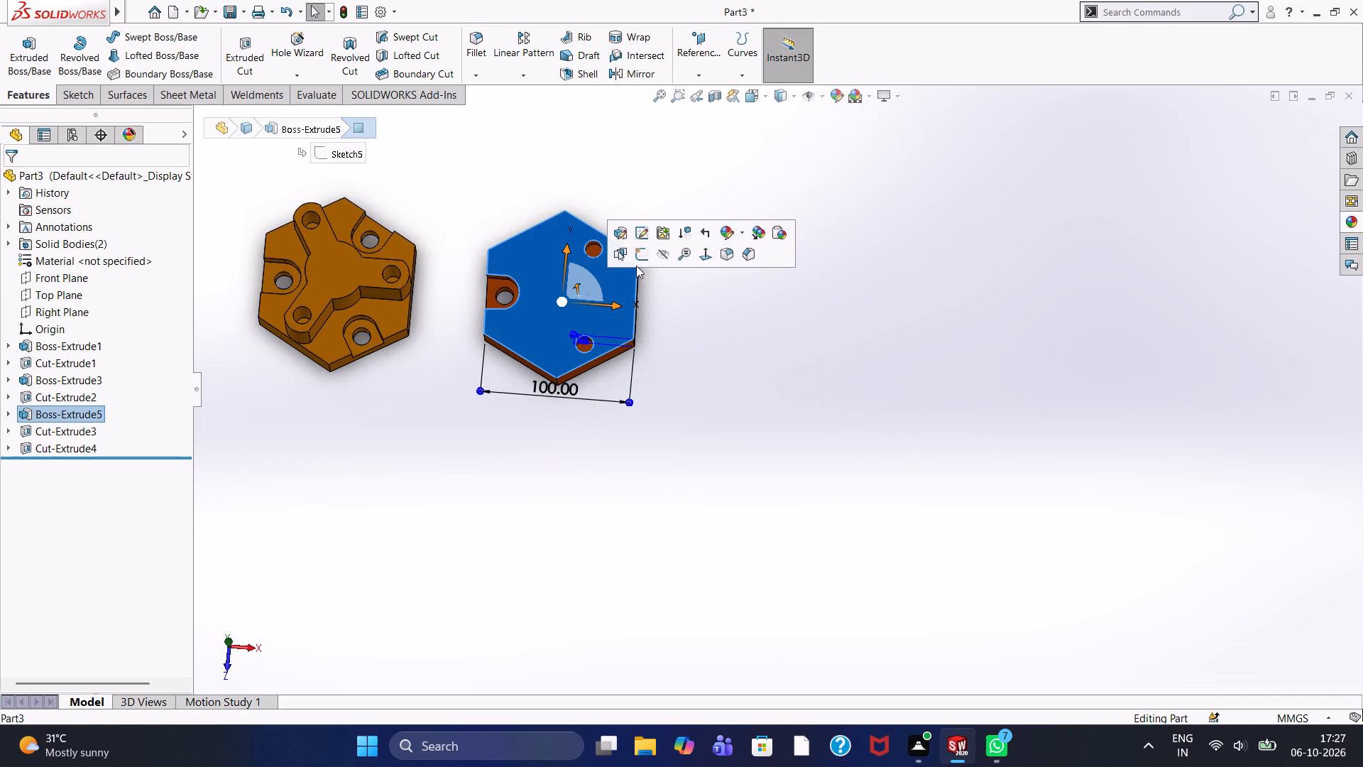
left_click(639, 261)
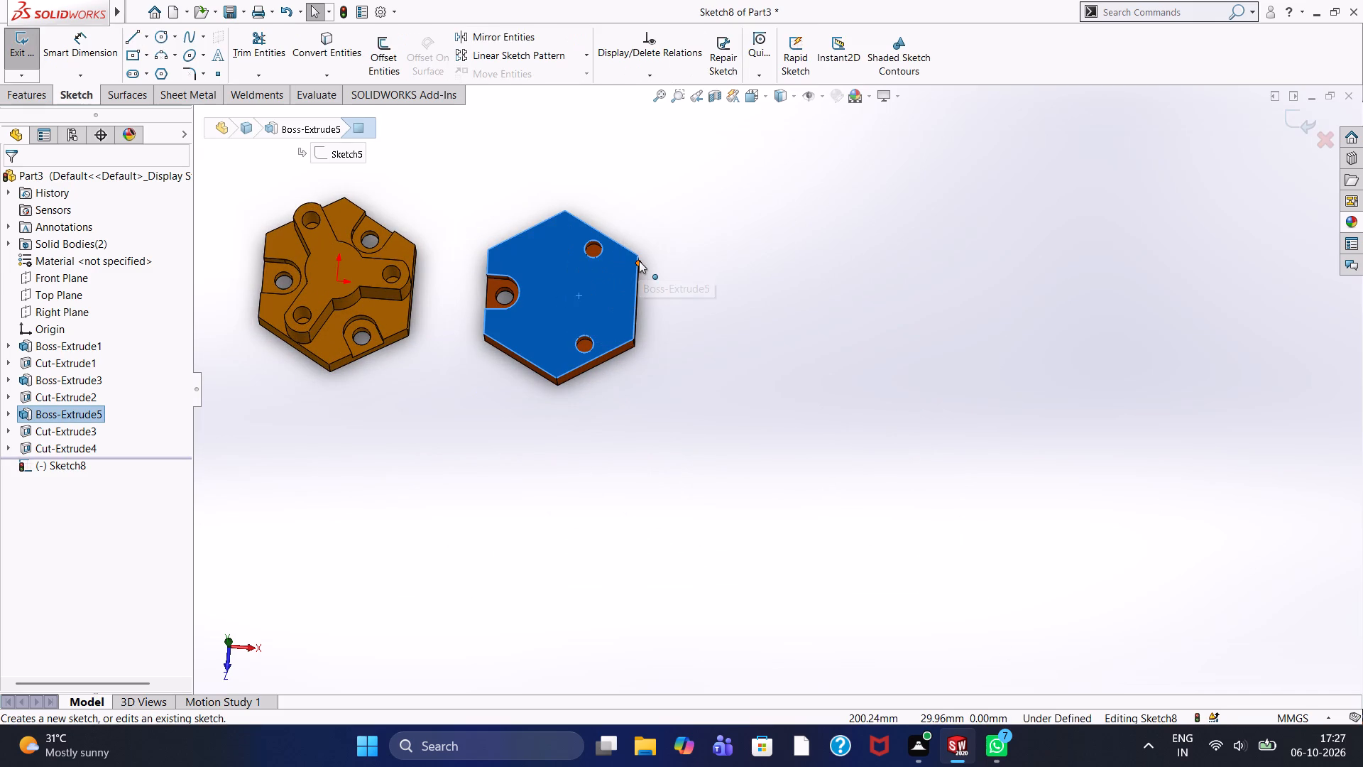
key("ctrl+9")
key("ctrl+8")
scroll(816, 324, "down", 4)
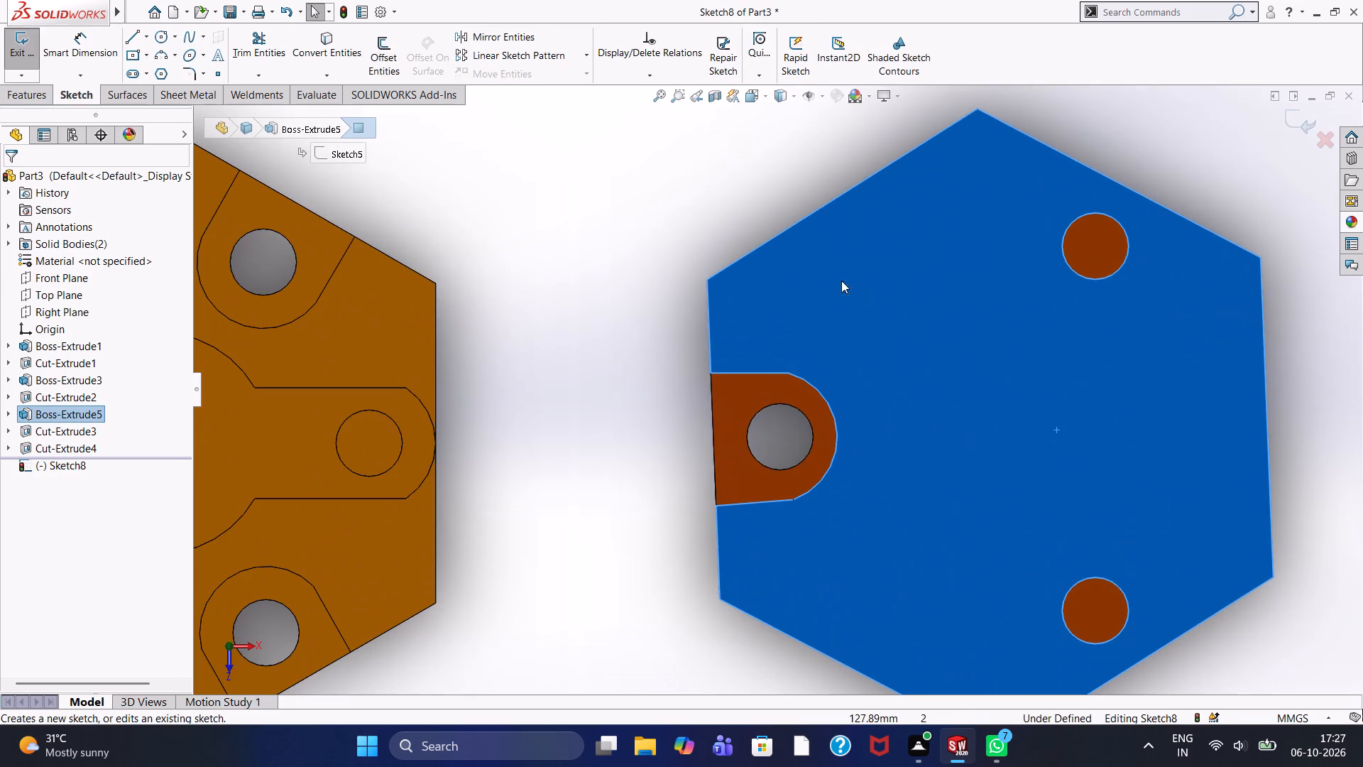
left_click(724, 186)
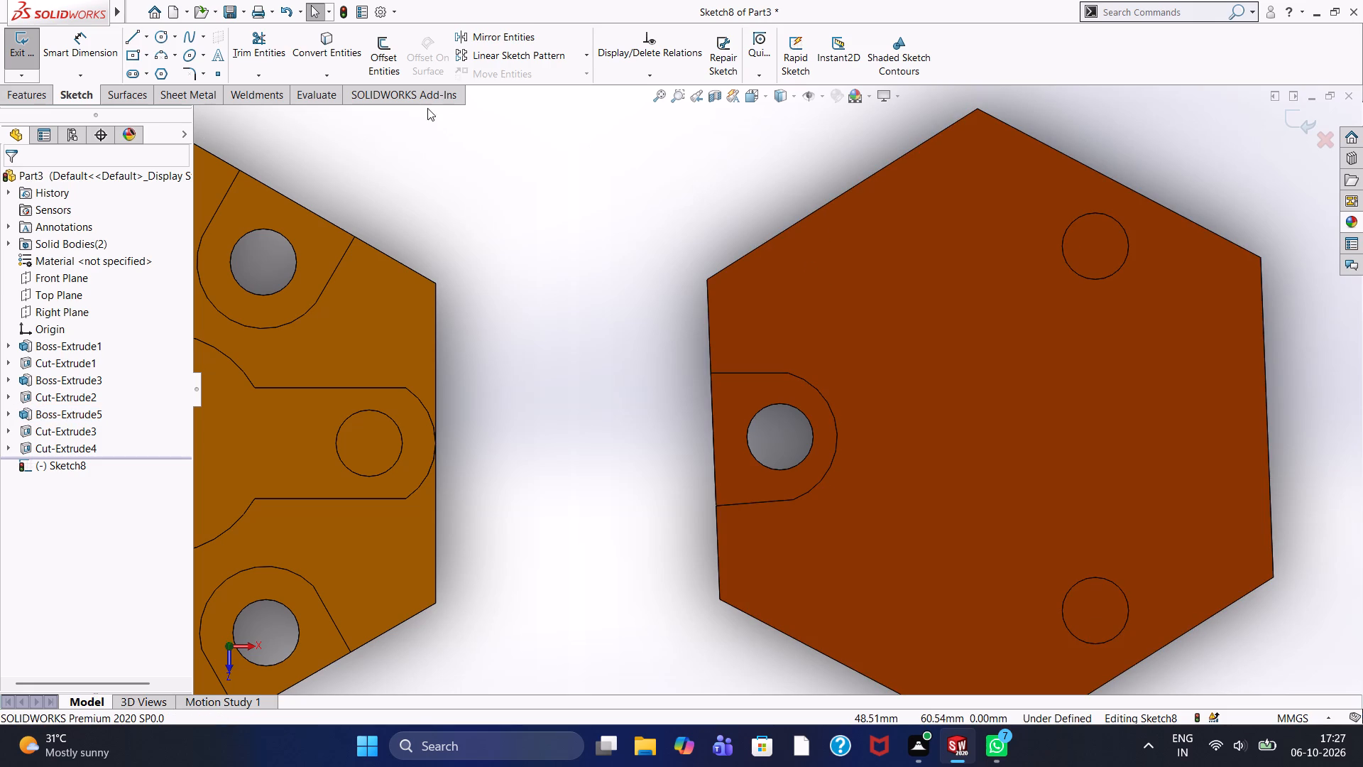
left_click(136, 40)
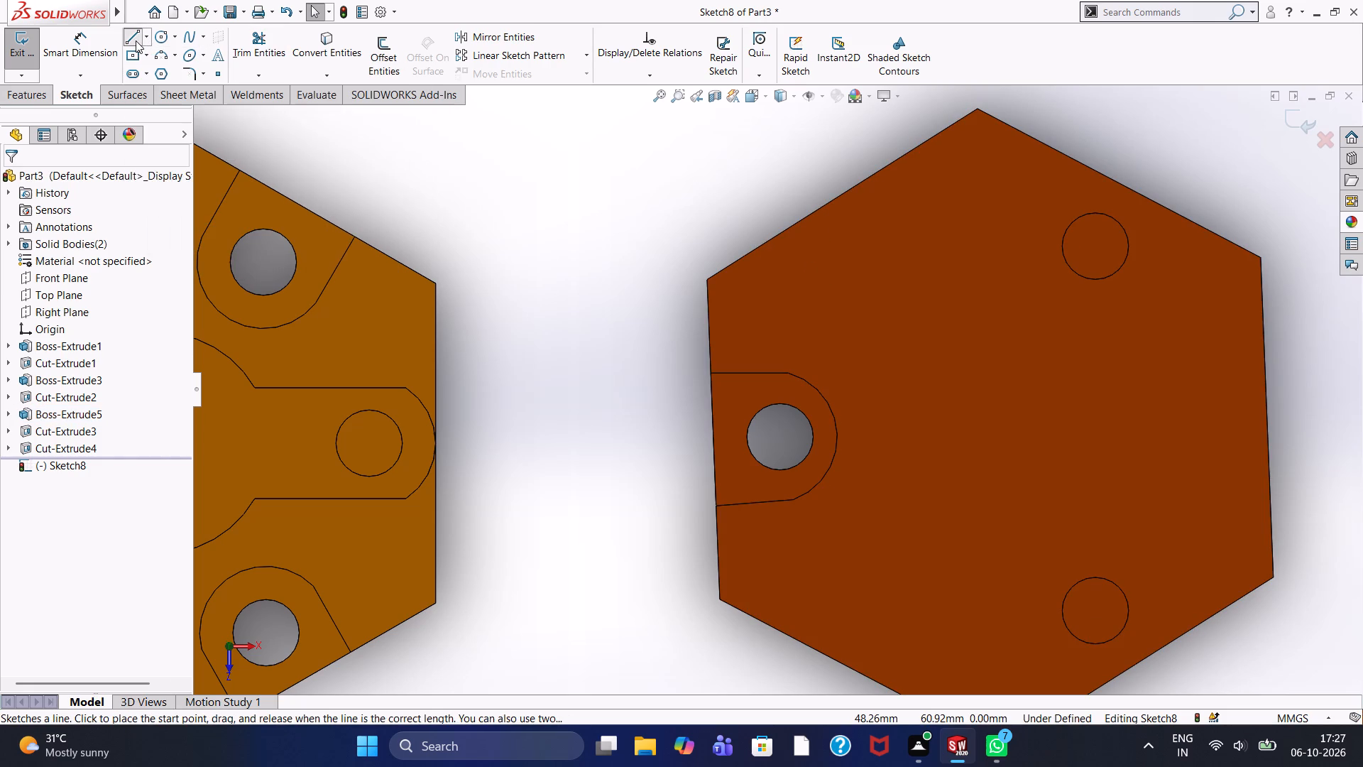
left_click(1096, 248)
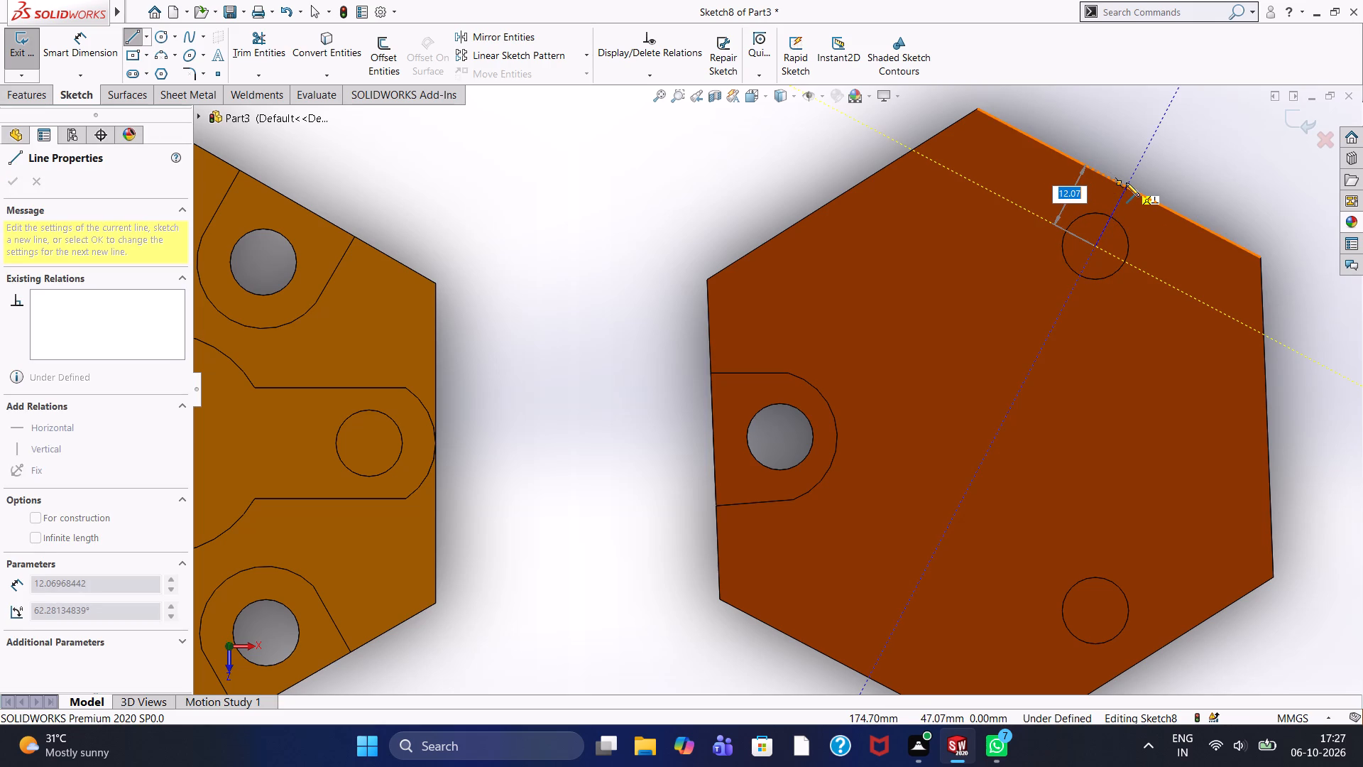
left_click(1124, 187)
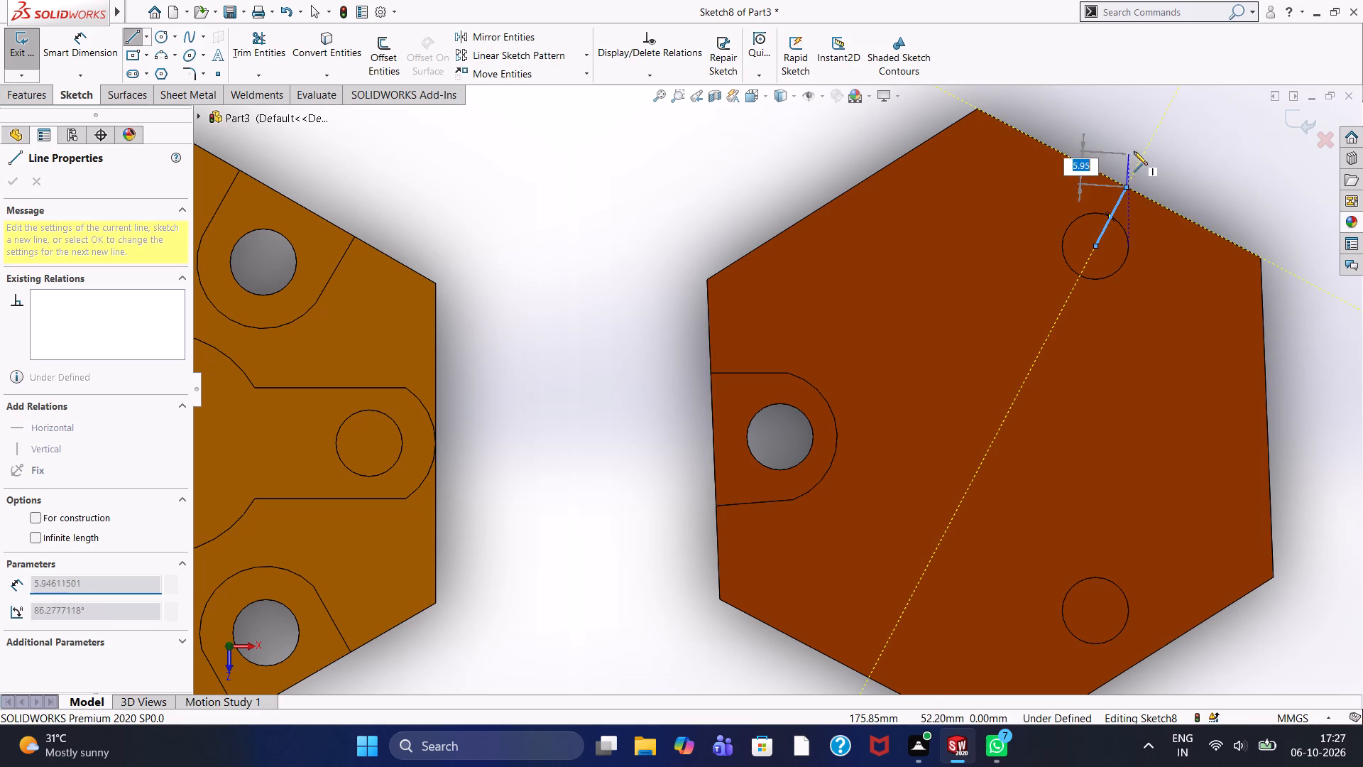
right_click_drag(1134, 150, 1141, 147)
left_click(1158, 156)
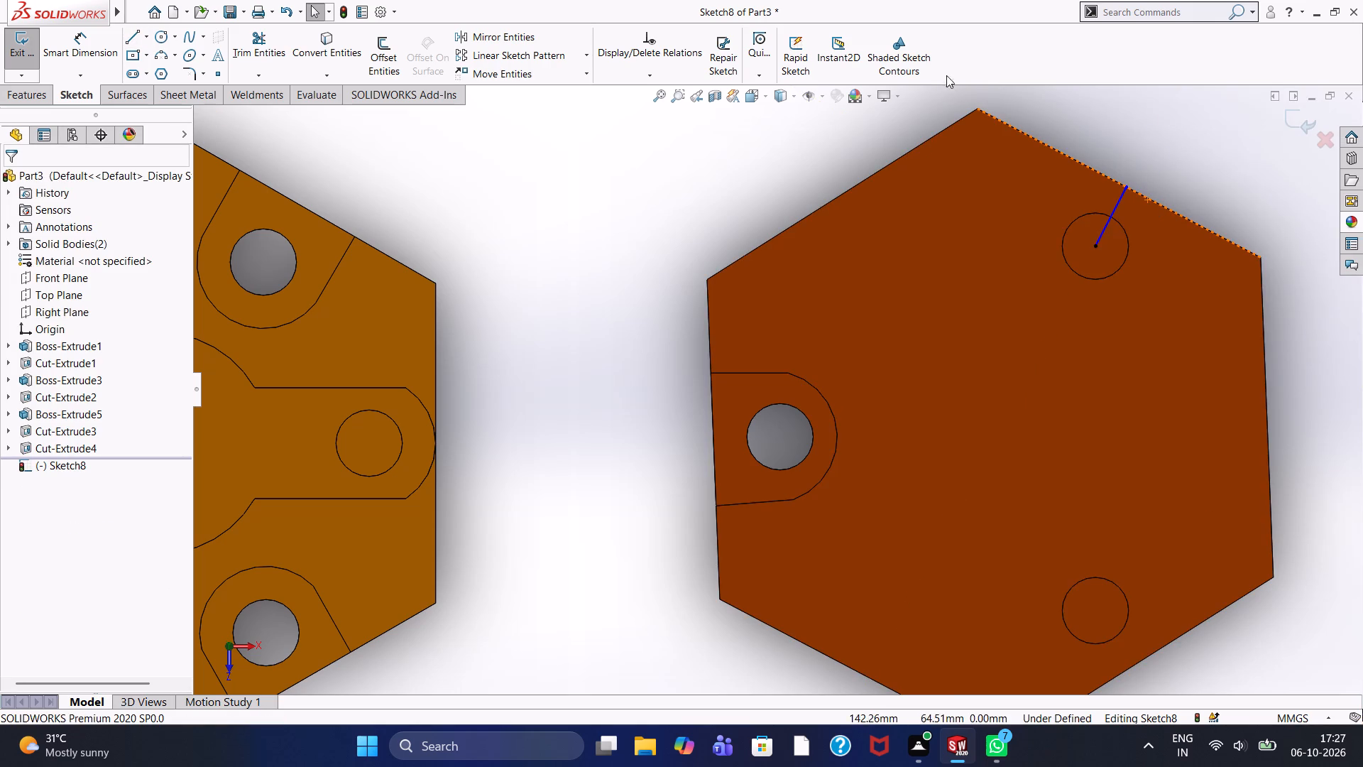
Offset the centre-to-edge line by 12 mm in both directions with dimensions added.
left_click(390, 53)
type("12")
key("Return")
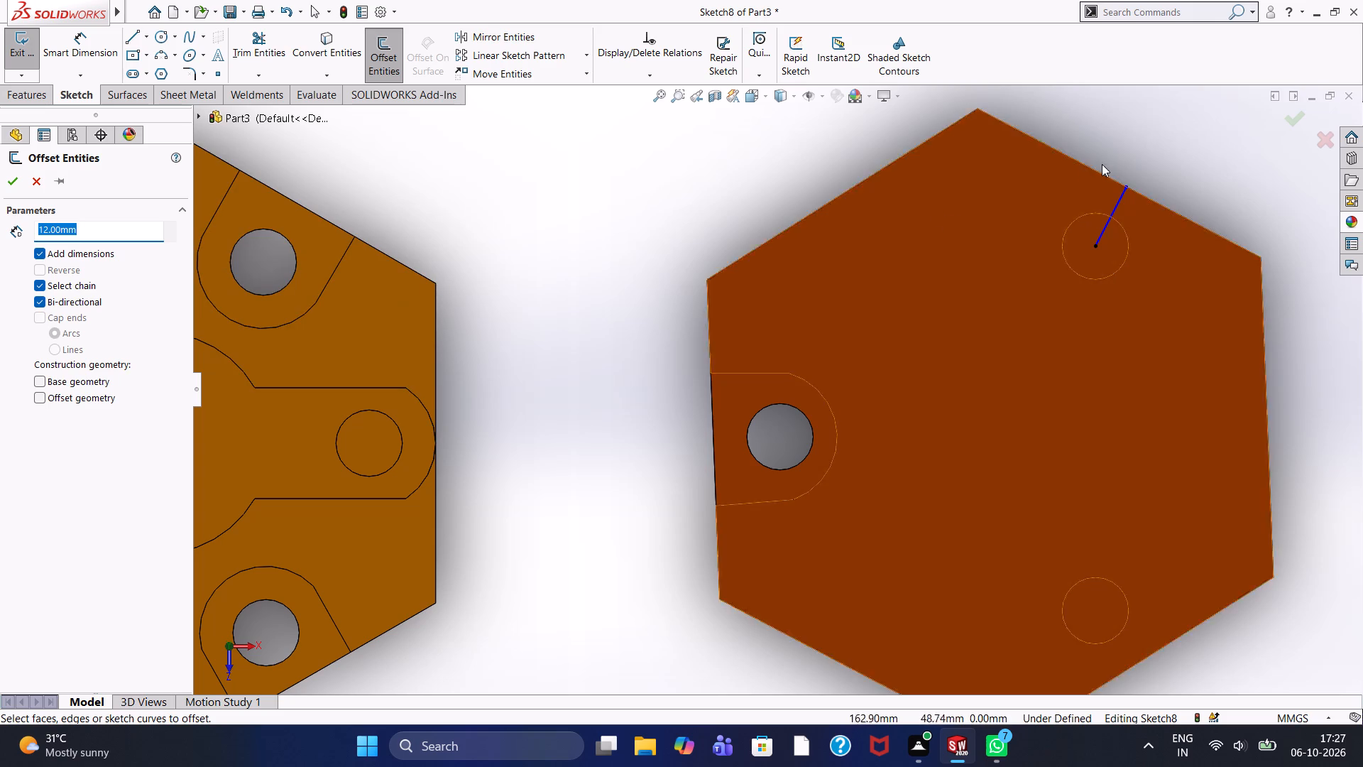
left_click(1117, 207)
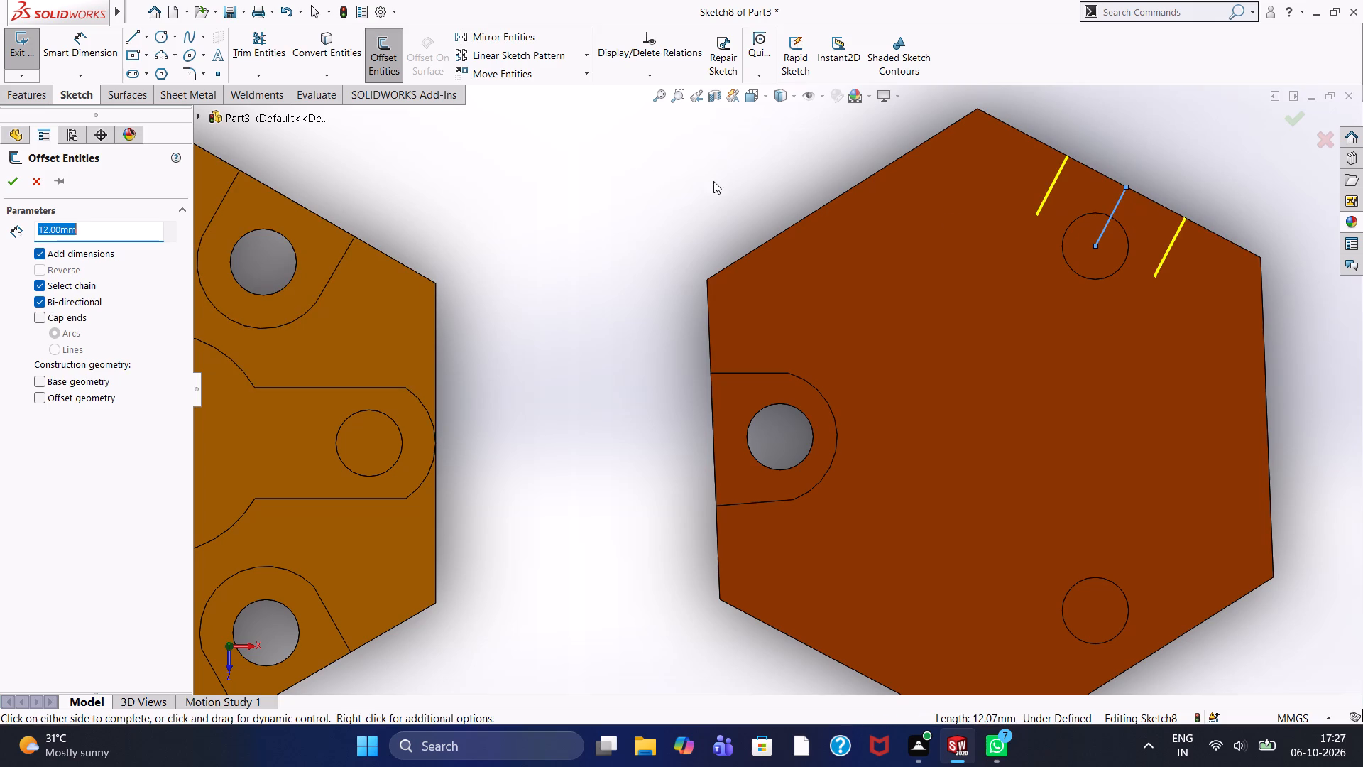
left_click(8, 189)
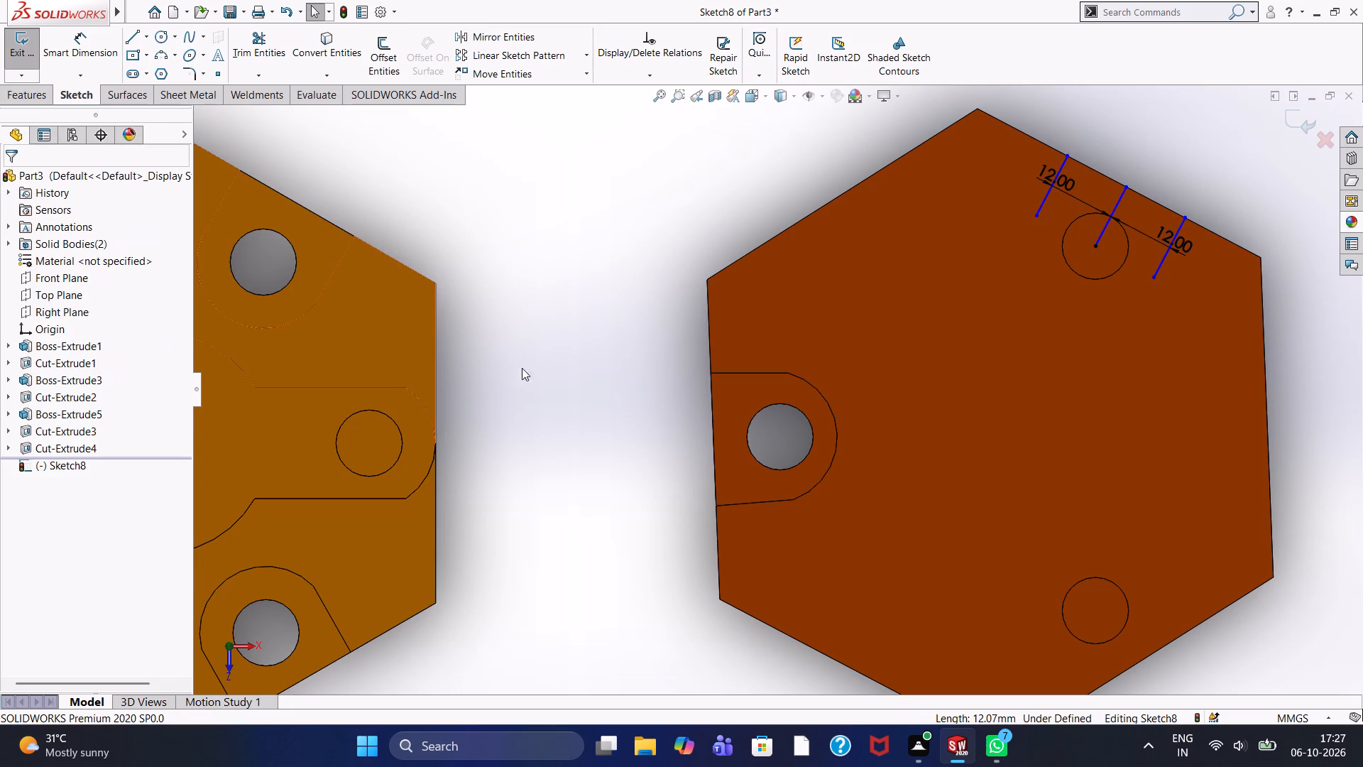
Join the outer ends of the two offset lines with a 24 mm line along the plate's edge.
left_click(138, 41)
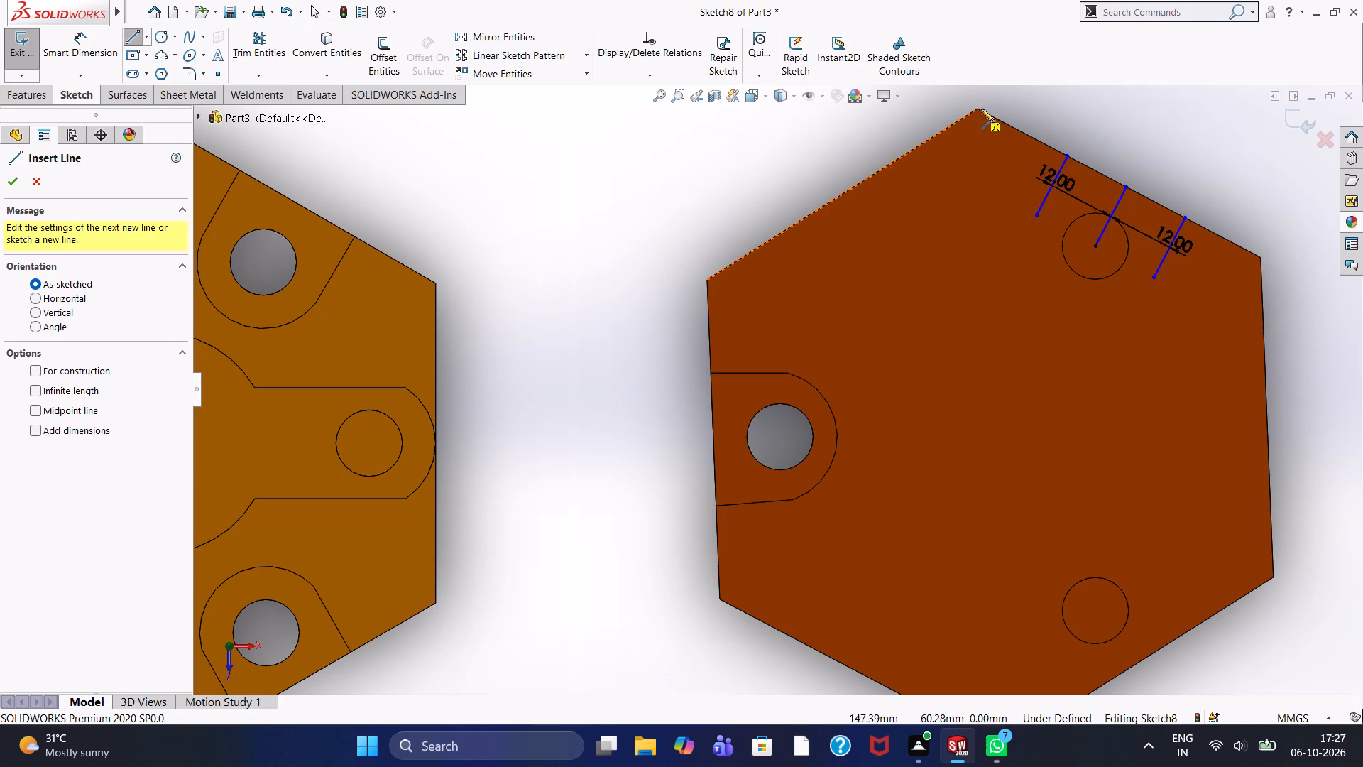
scroll(1022, 164, "down", 1)
left_click(1066, 165)
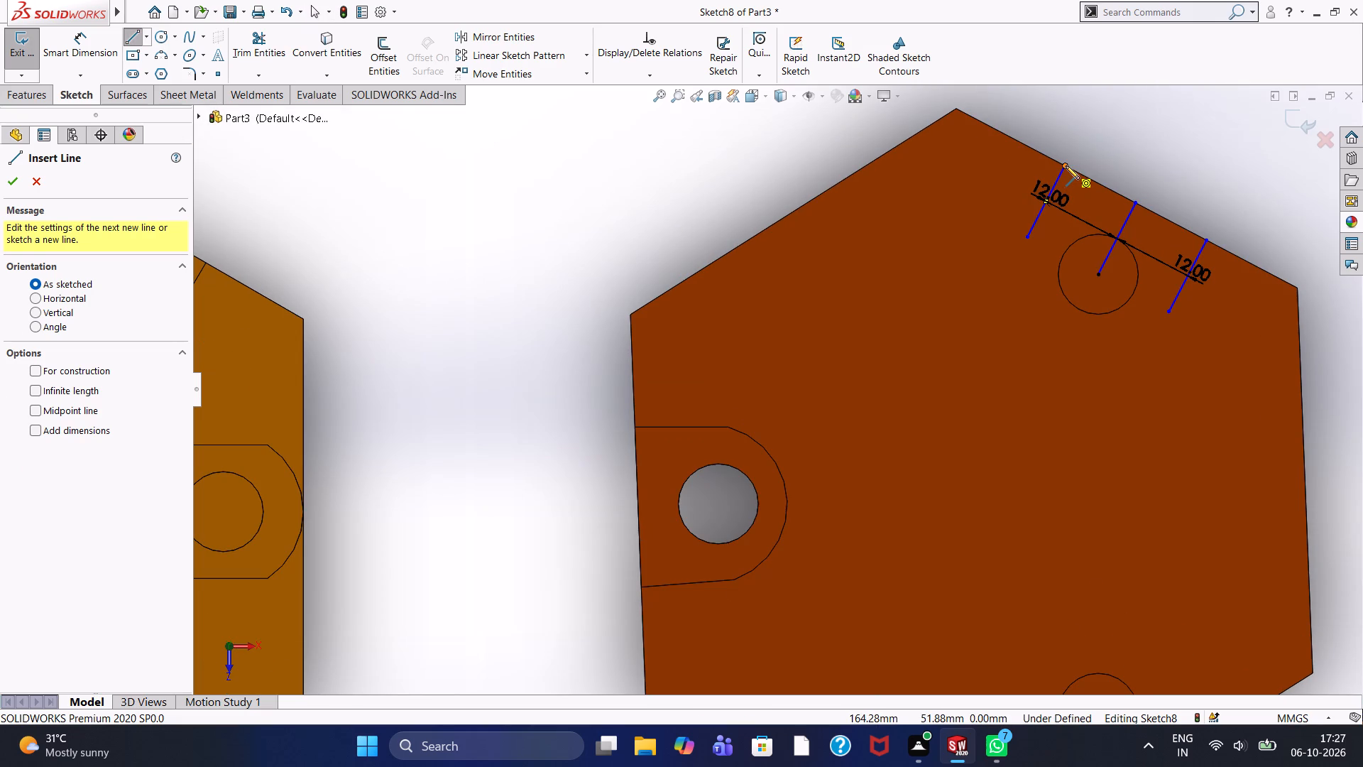
left_click(1207, 239)
right_click(1194, 179)
left_click(1200, 189)
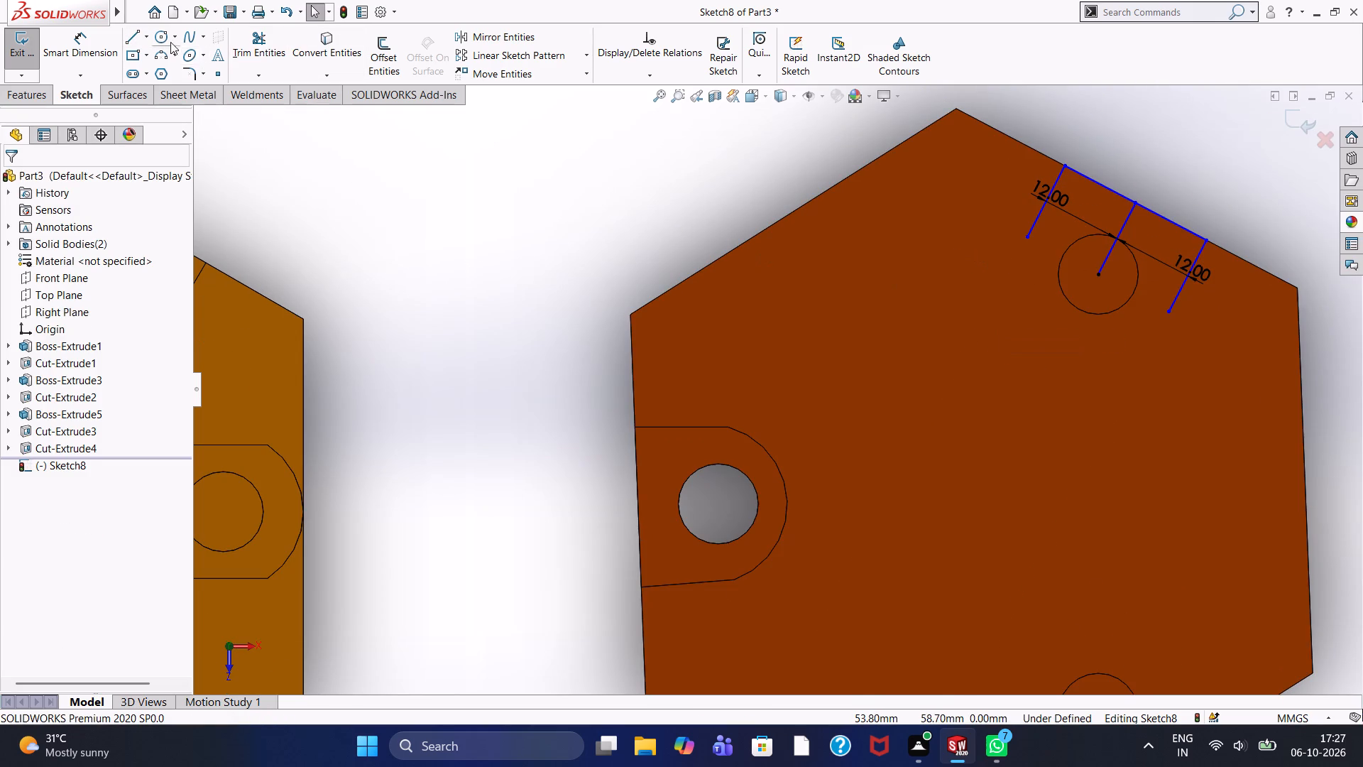
Extend the inner ends of both offset lines with collinear 2 mm line segments.
left_click(127, 40)
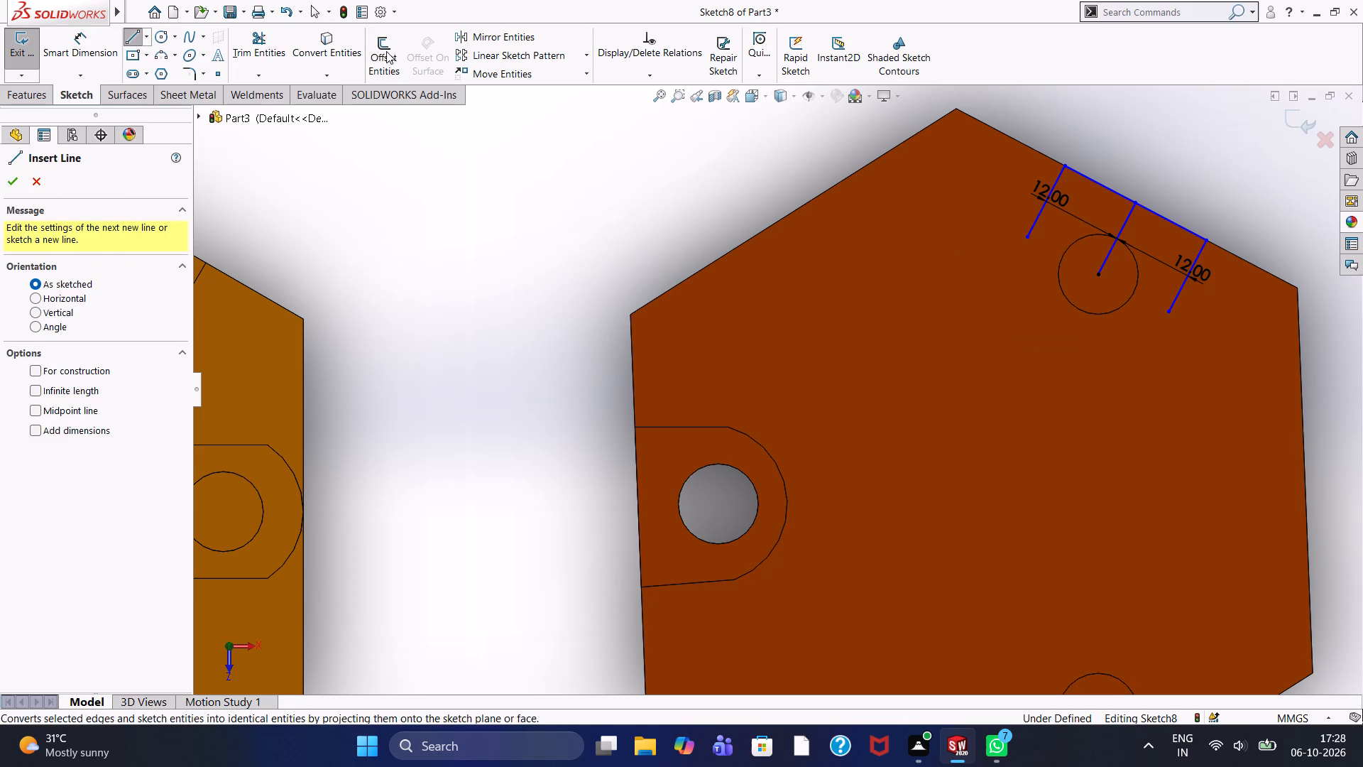
left_click(1027, 236)
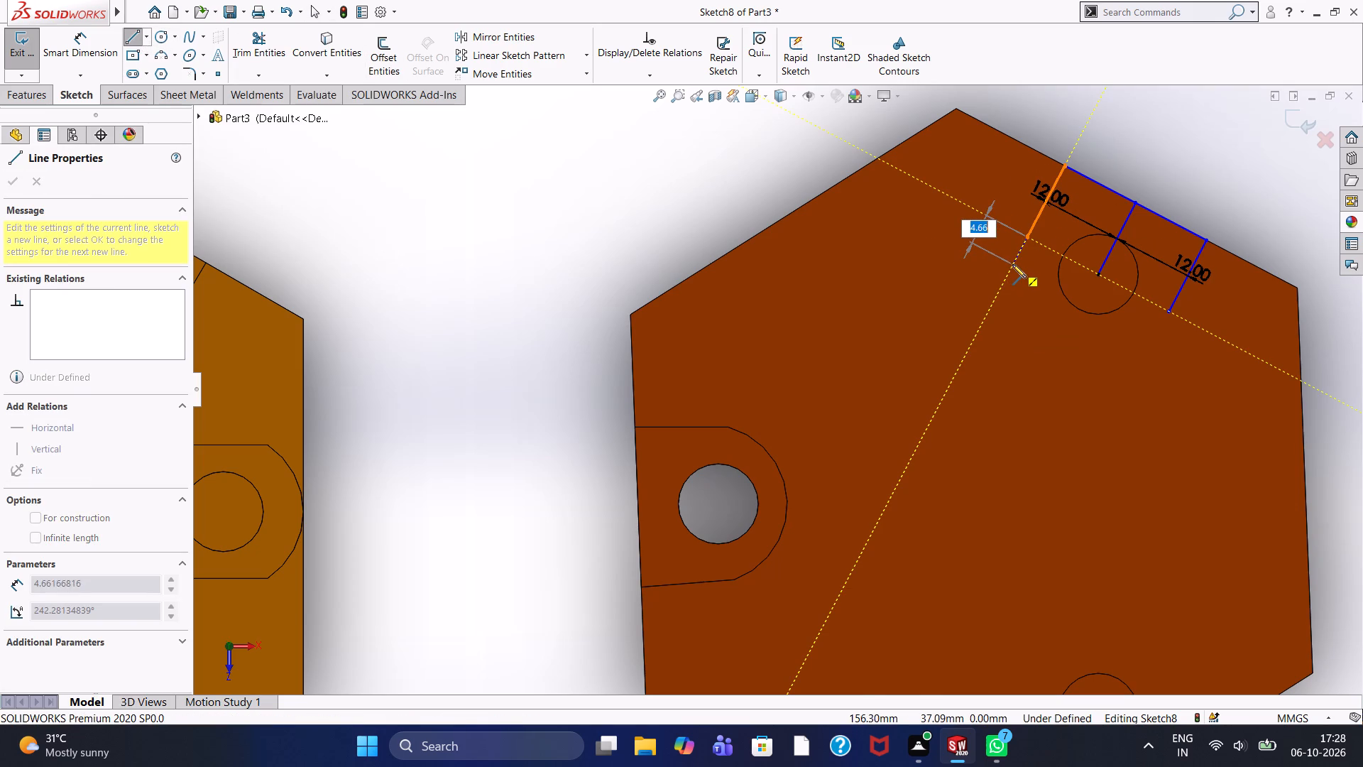
key("2")
key("Return")
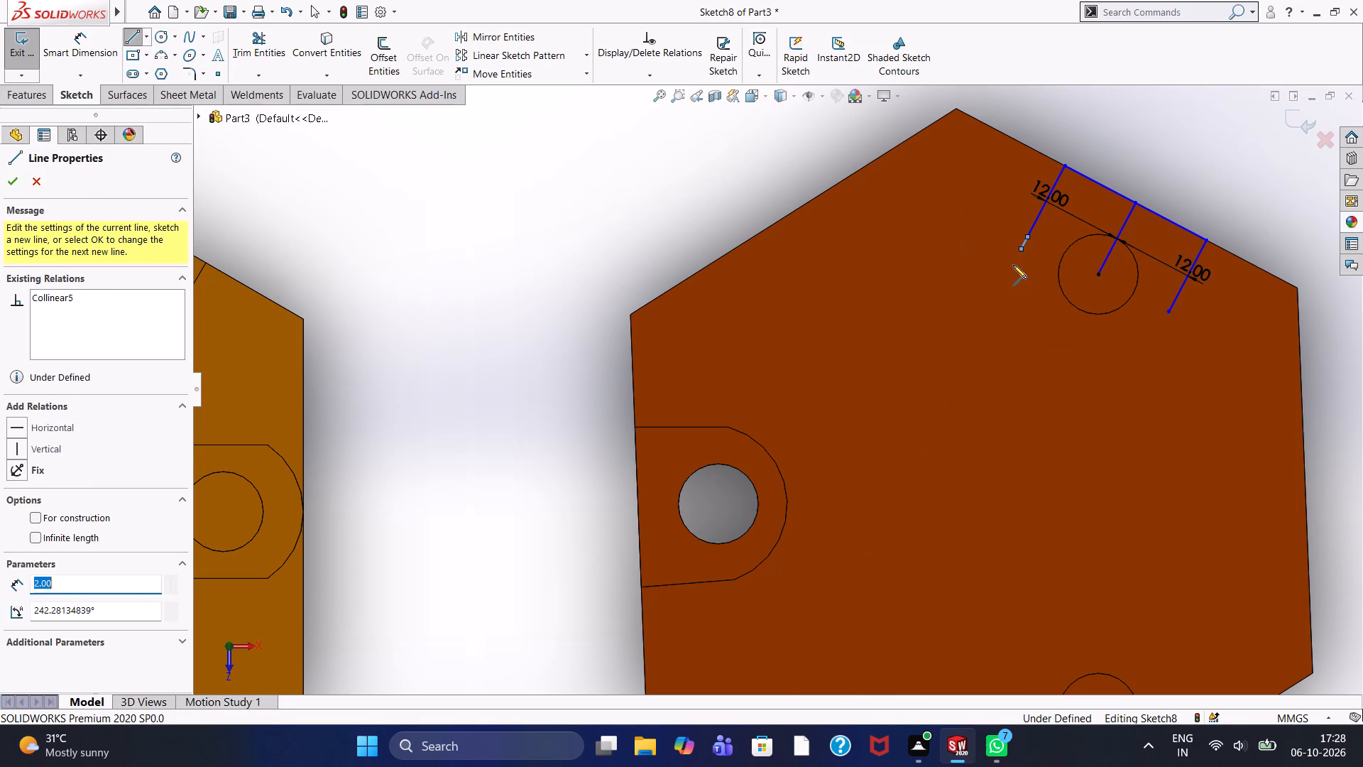
key("Escape")
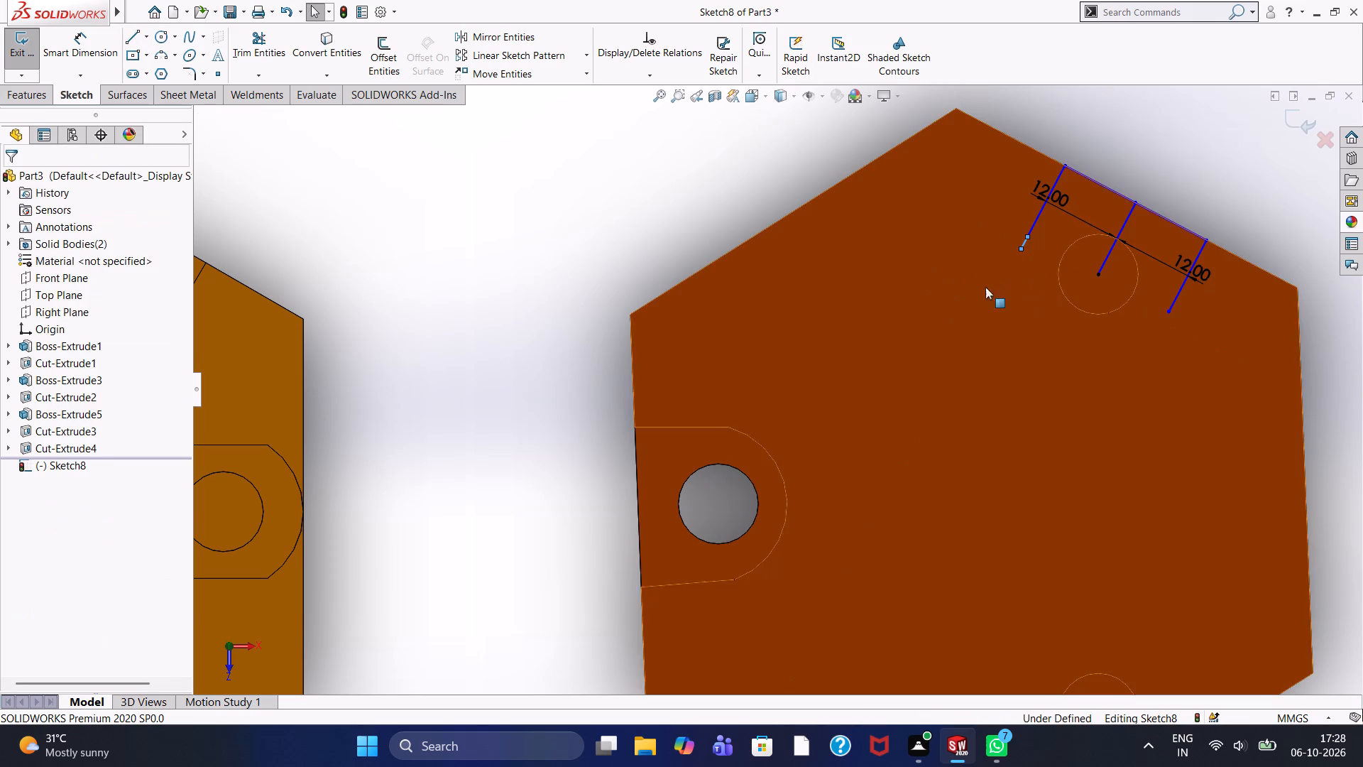
left_click(136, 40)
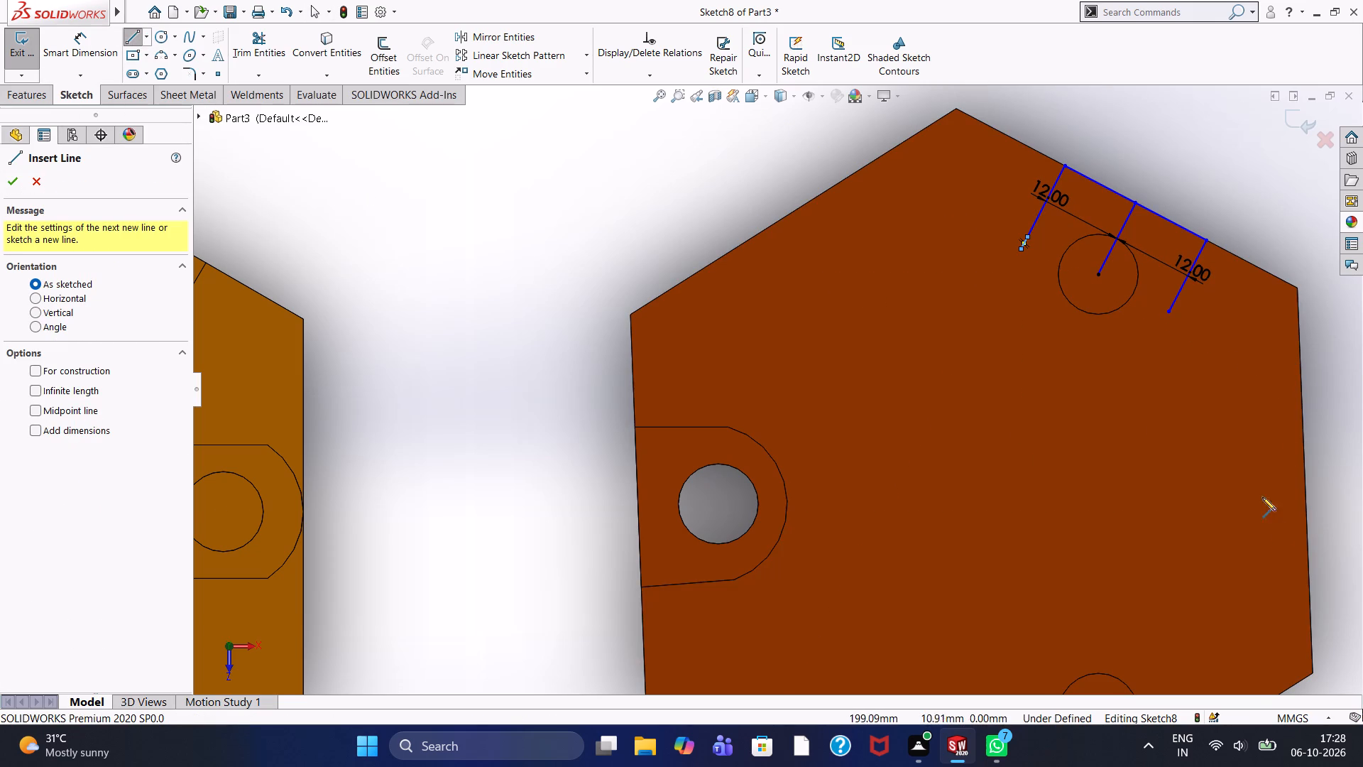
left_click(1171, 312)
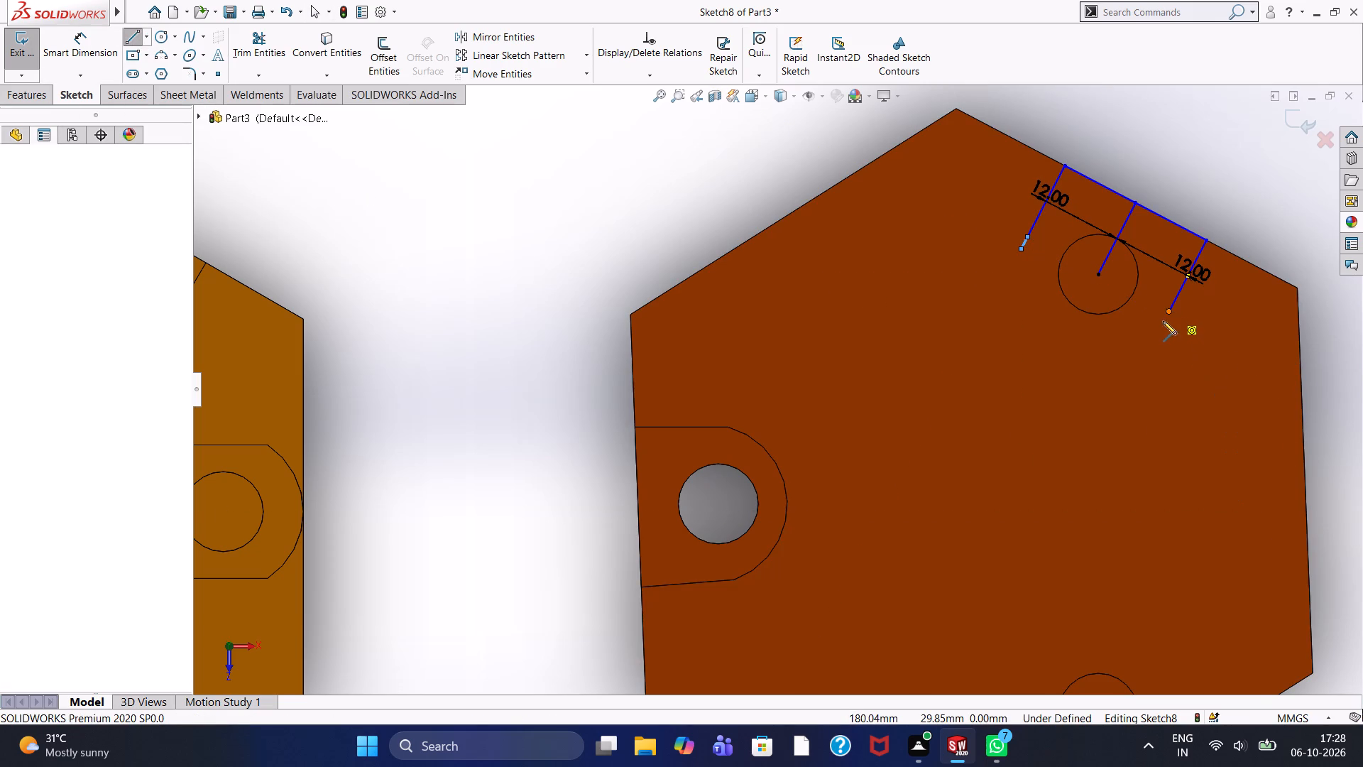
key("2")
key("Return")
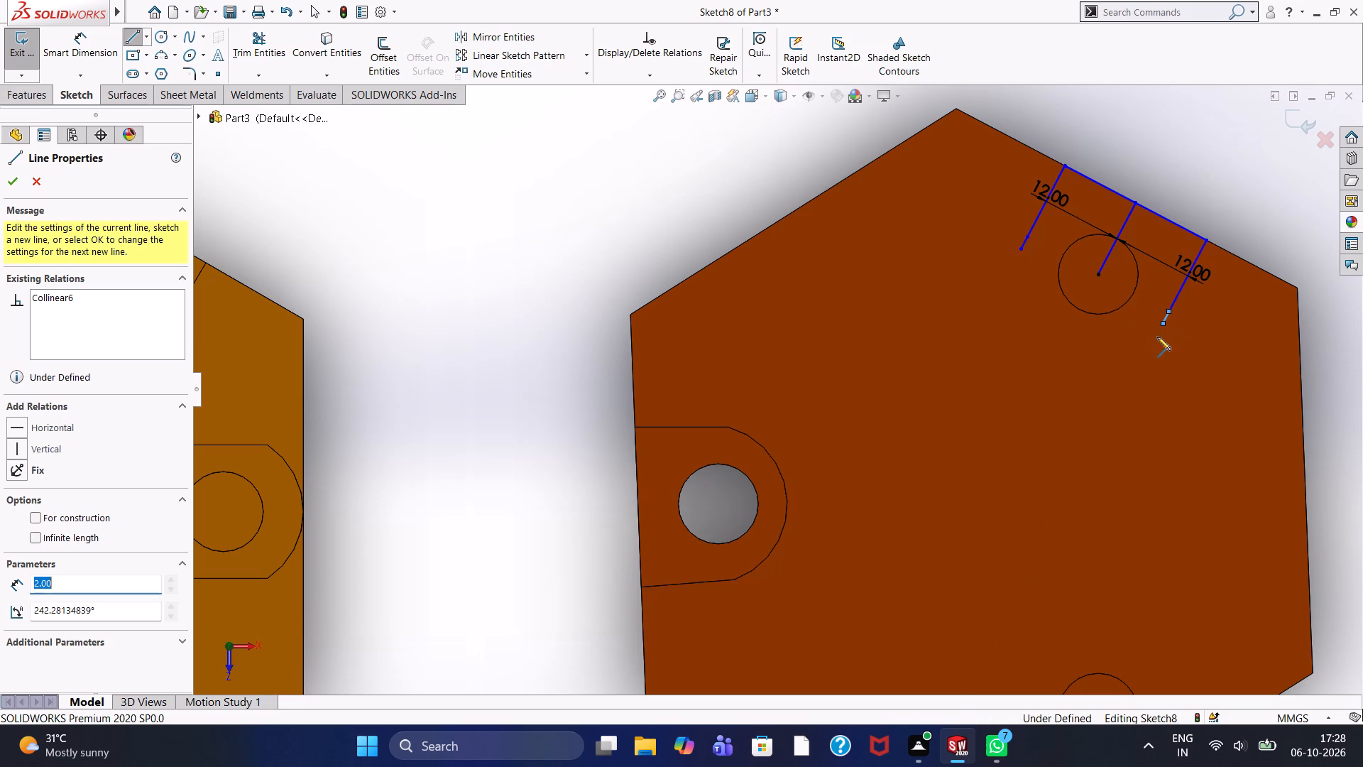
right_click(1129, 364)
left_click(1138, 369)
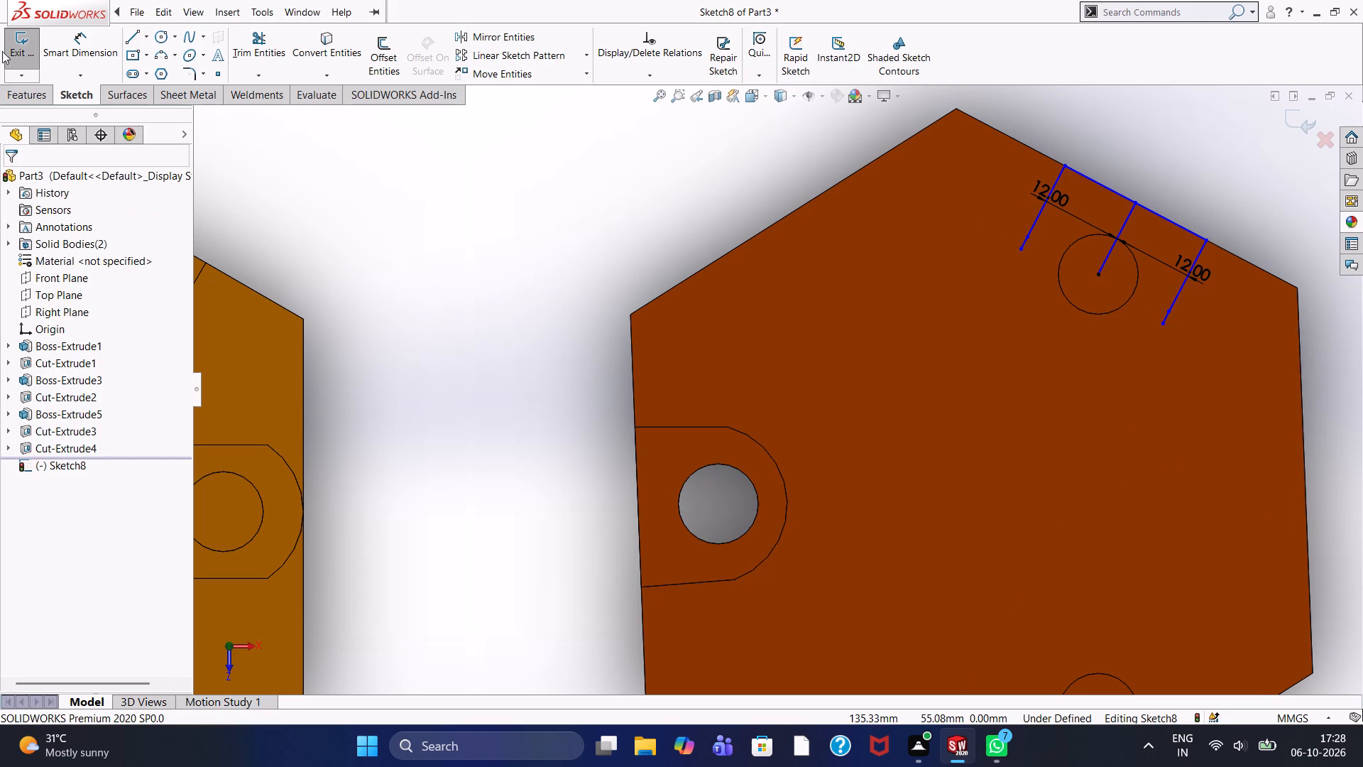
Close the pocket outline around the upper-right hole with a 3-point arc of 12 mm radius joining the extended lines' inner ends.
left_click(161, 57)
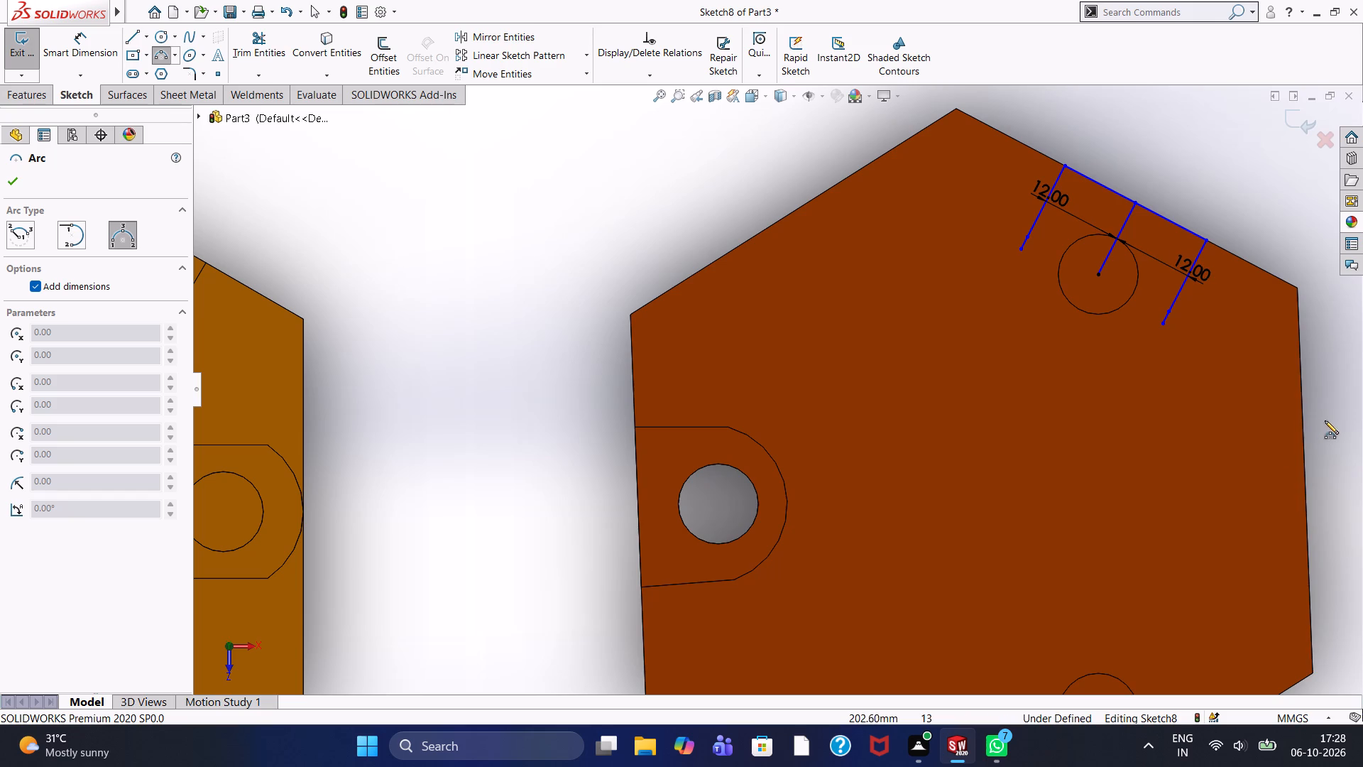
left_click(1165, 324)
left_click(1020, 249)
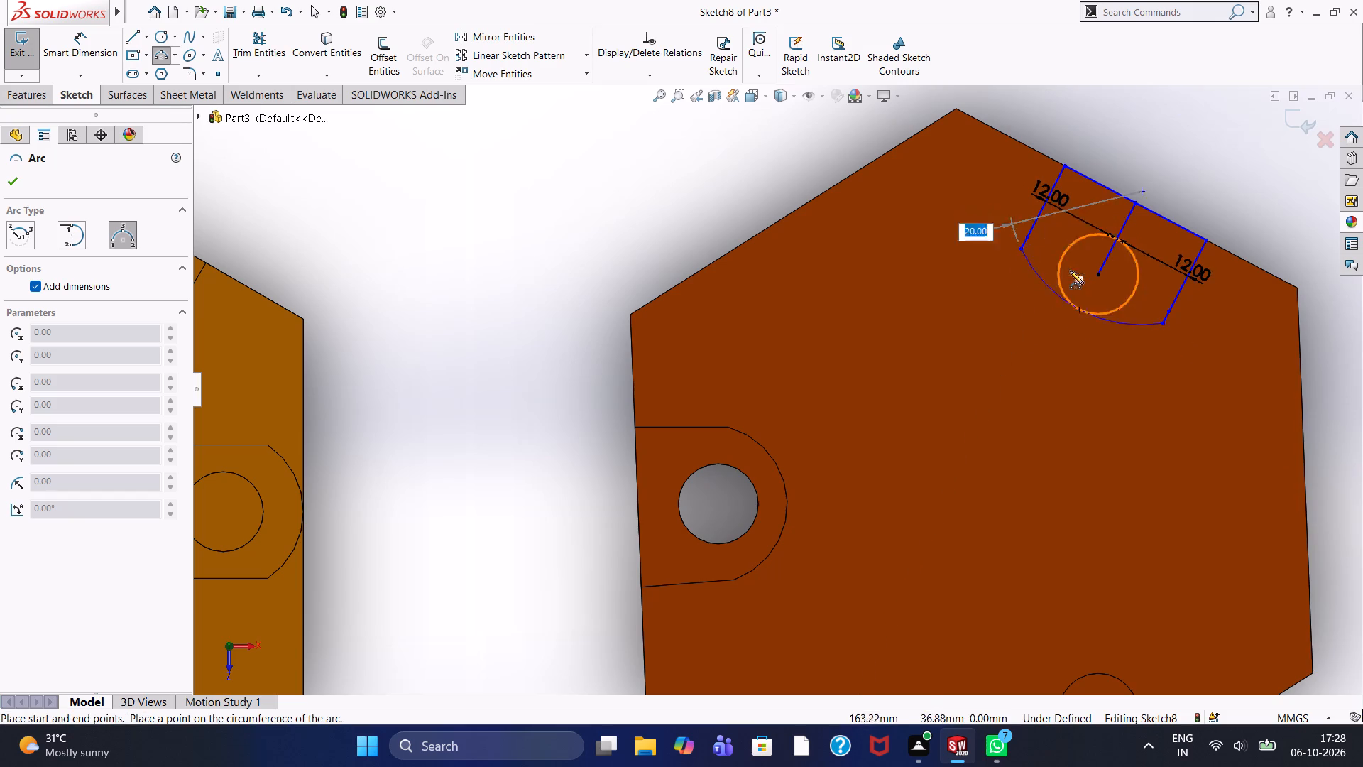
type("12")
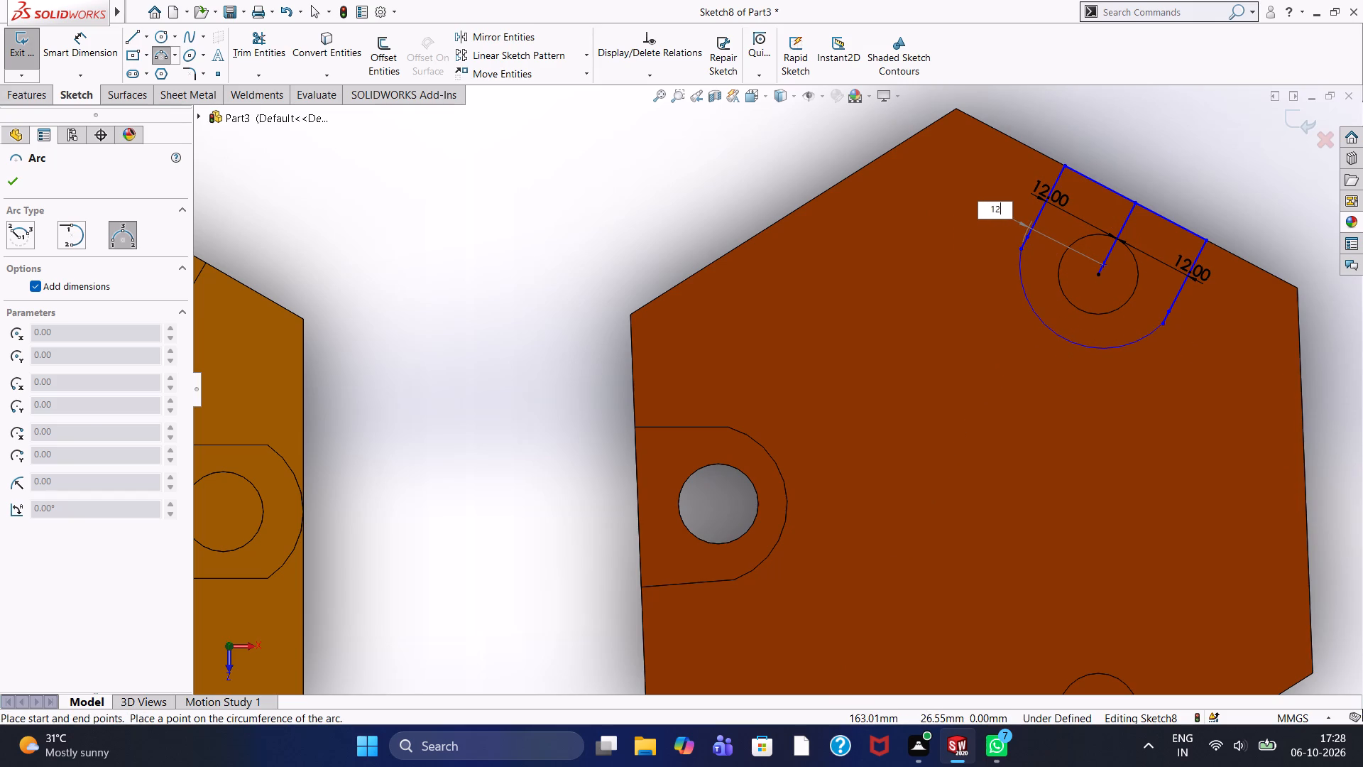
key("Return")
right_click(633, 151)
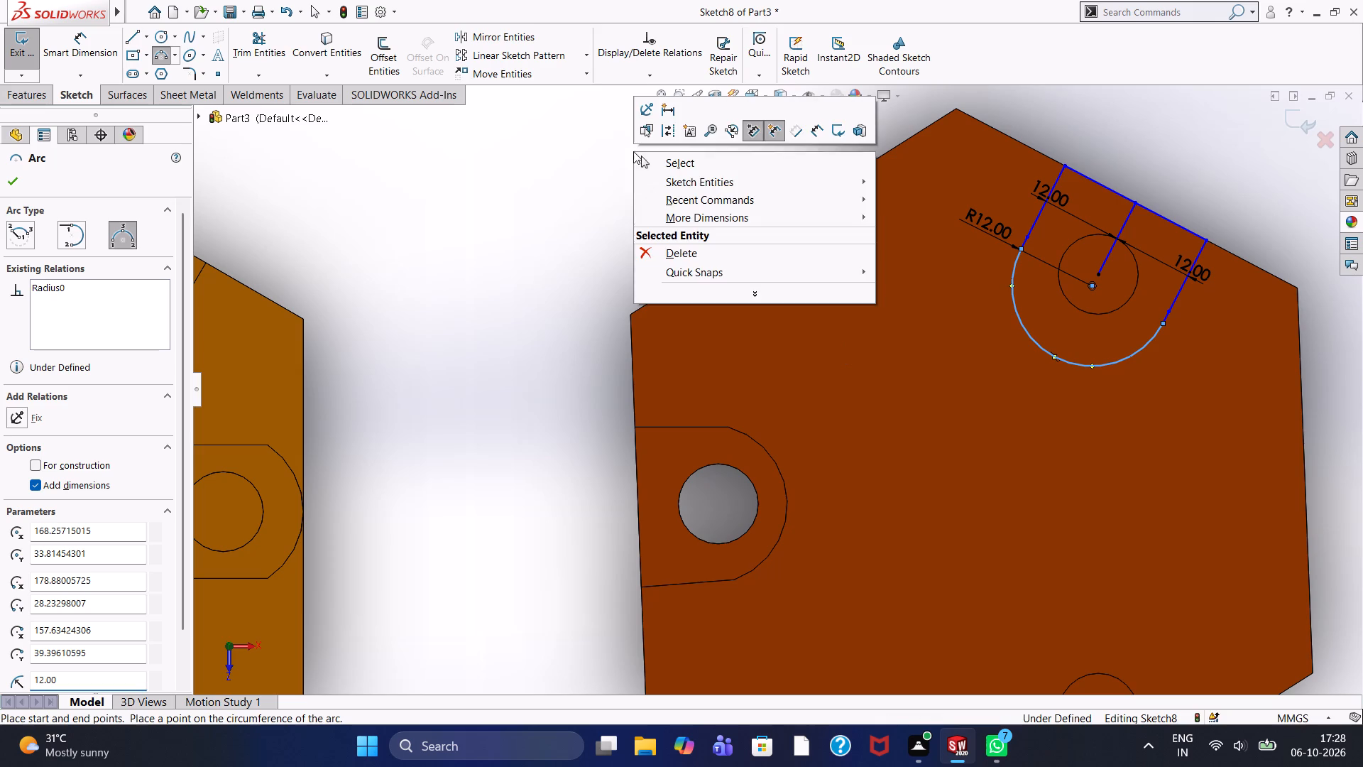
left_click(650, 165)
Draw a line about 12 mm long from the lower-right hole's centre to the plate's nearest edge.
scroll(1315, 504, "up", 3)
scroll(1008, 585, "down", 3)
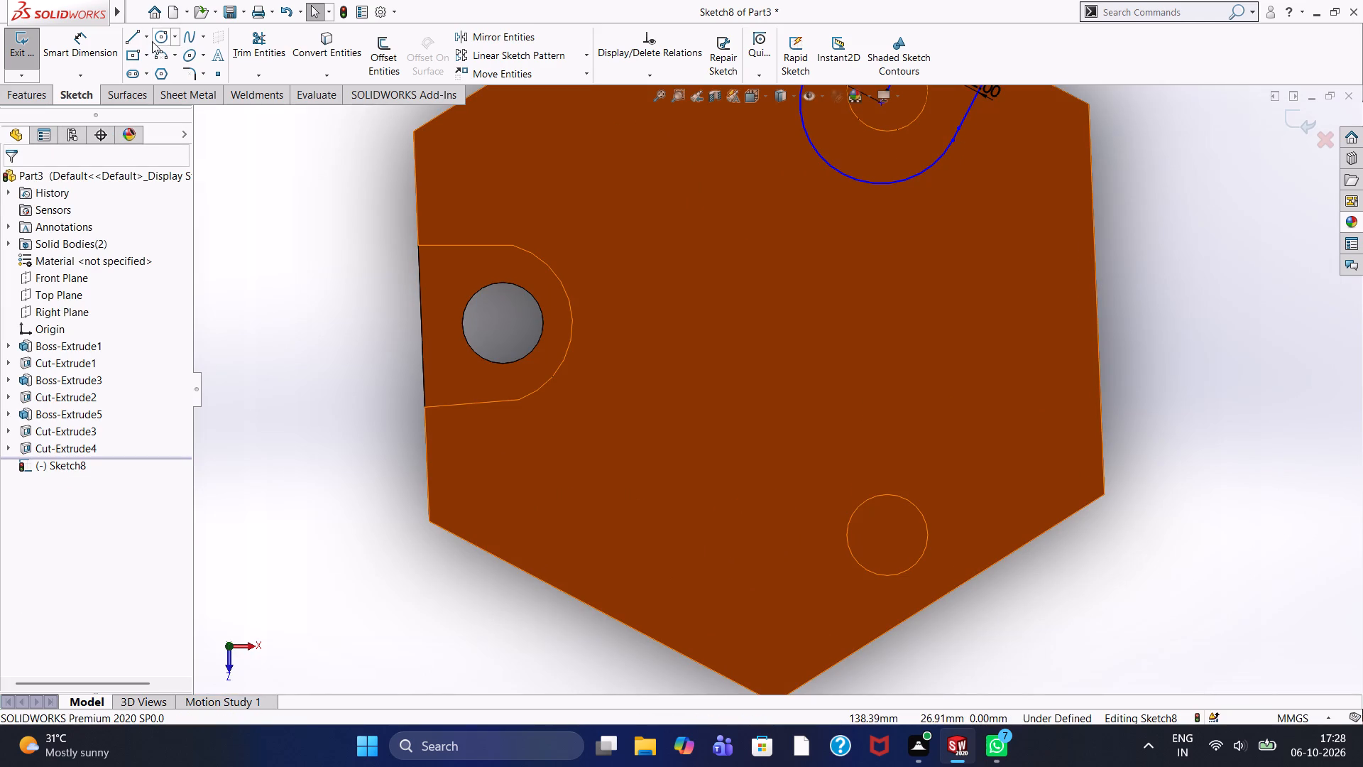
left_click(130, 38)
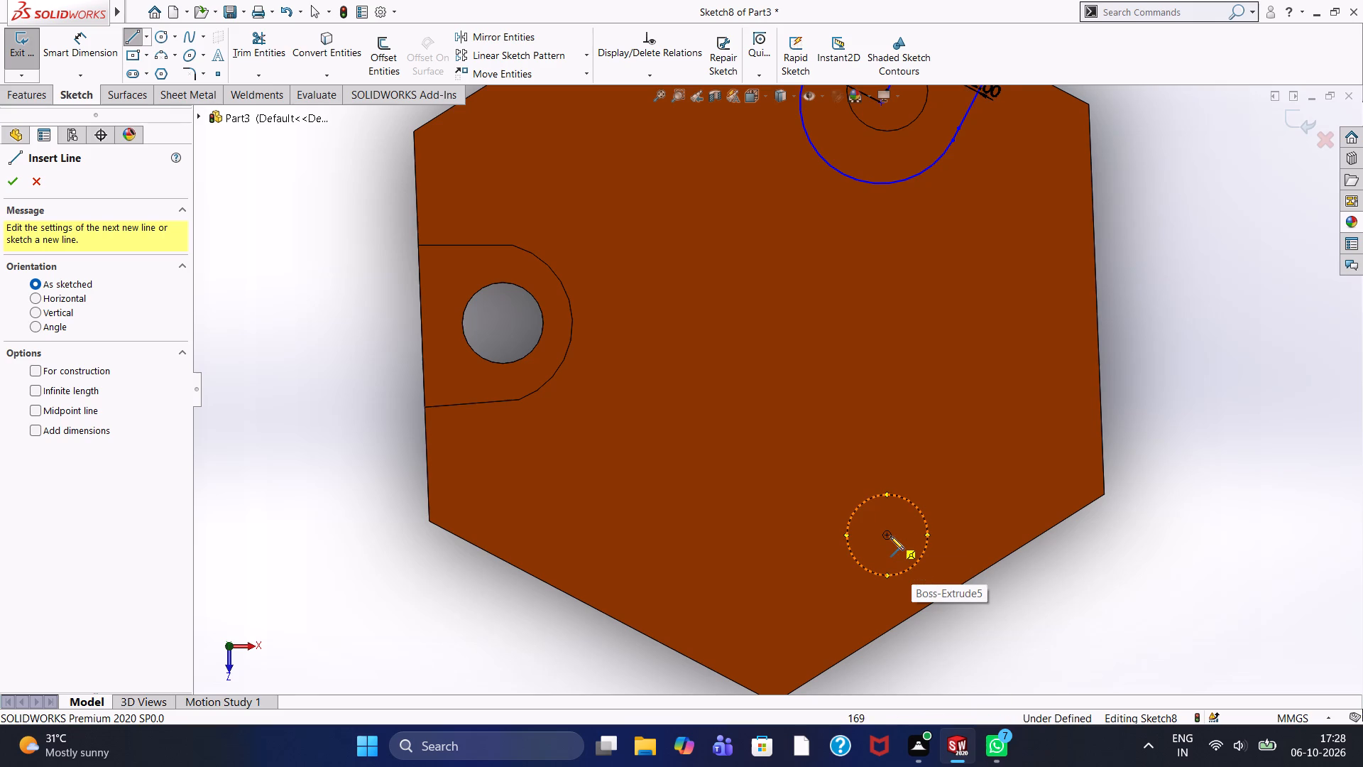
left_click(888, 536)
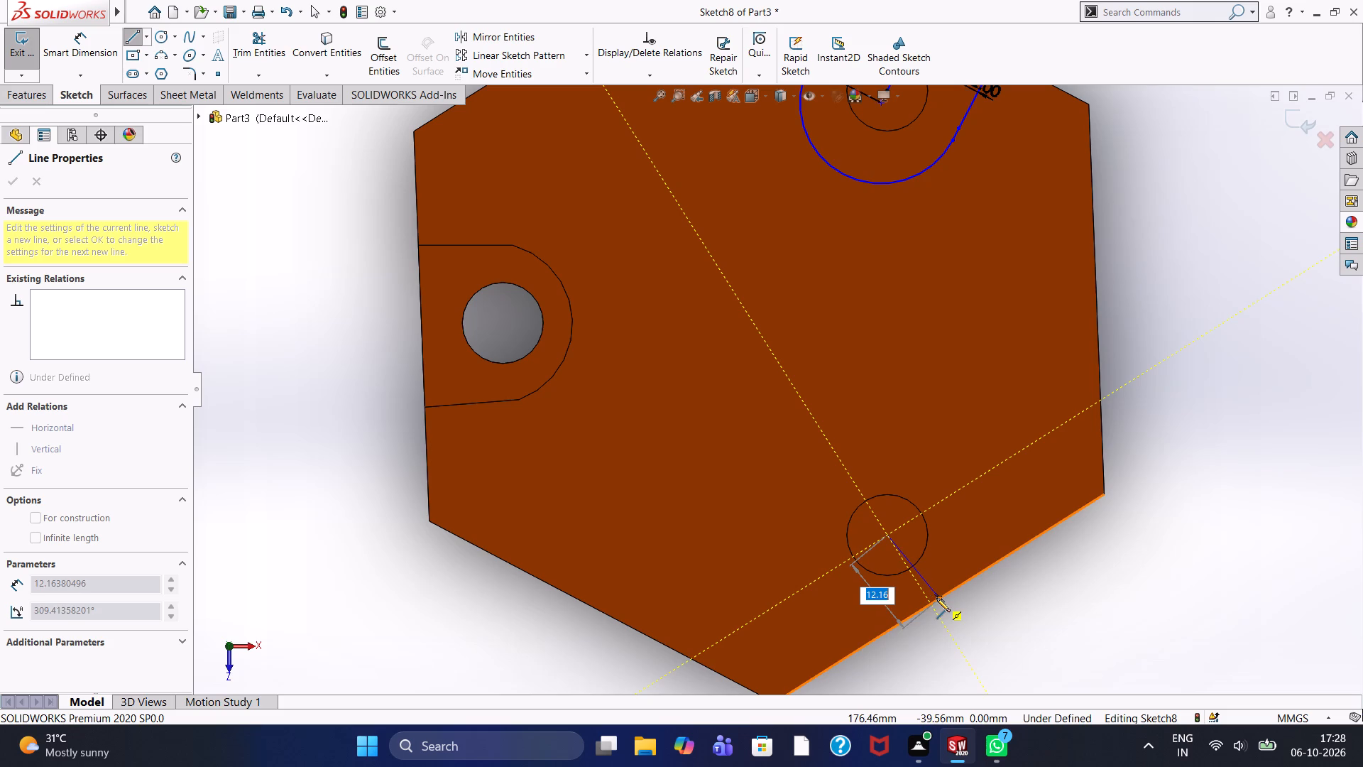
left_click(936, 598)
right_click(1042, 604)
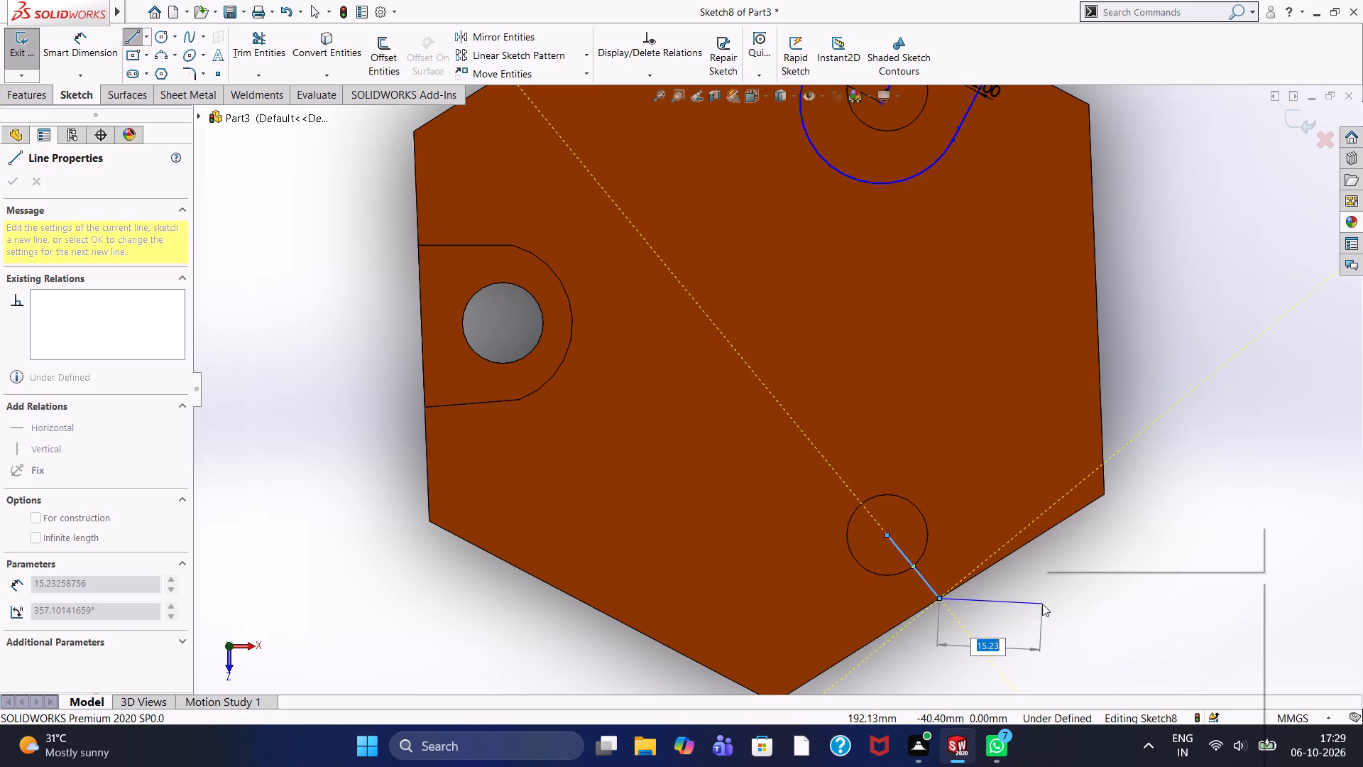
left_click(1070, 586)
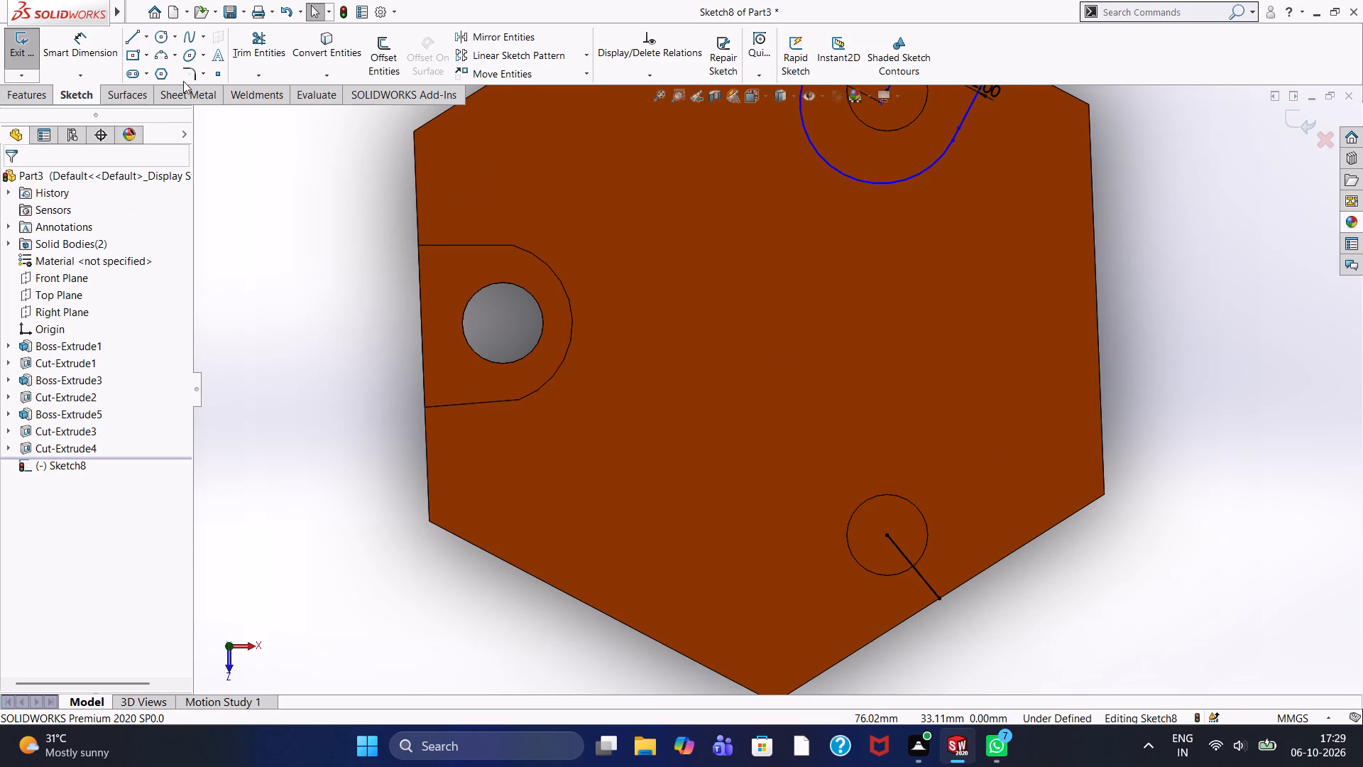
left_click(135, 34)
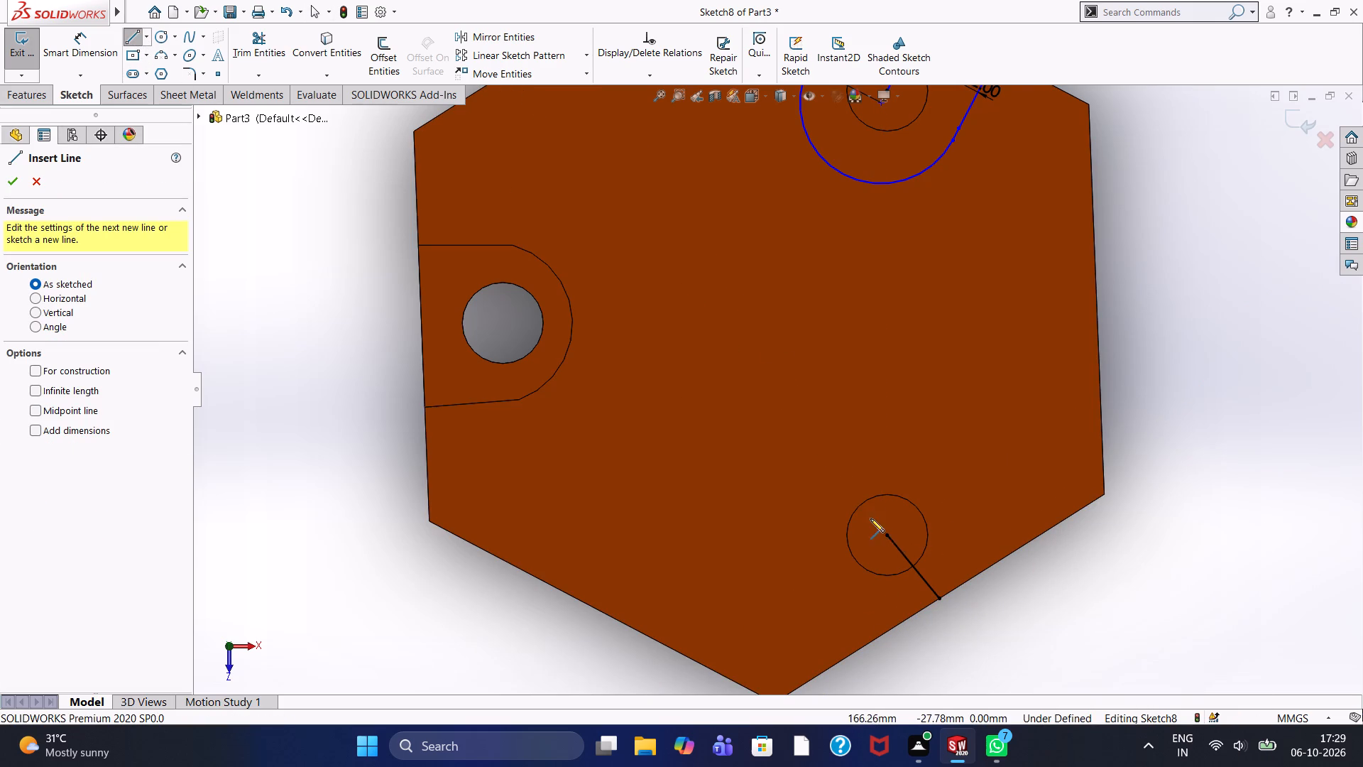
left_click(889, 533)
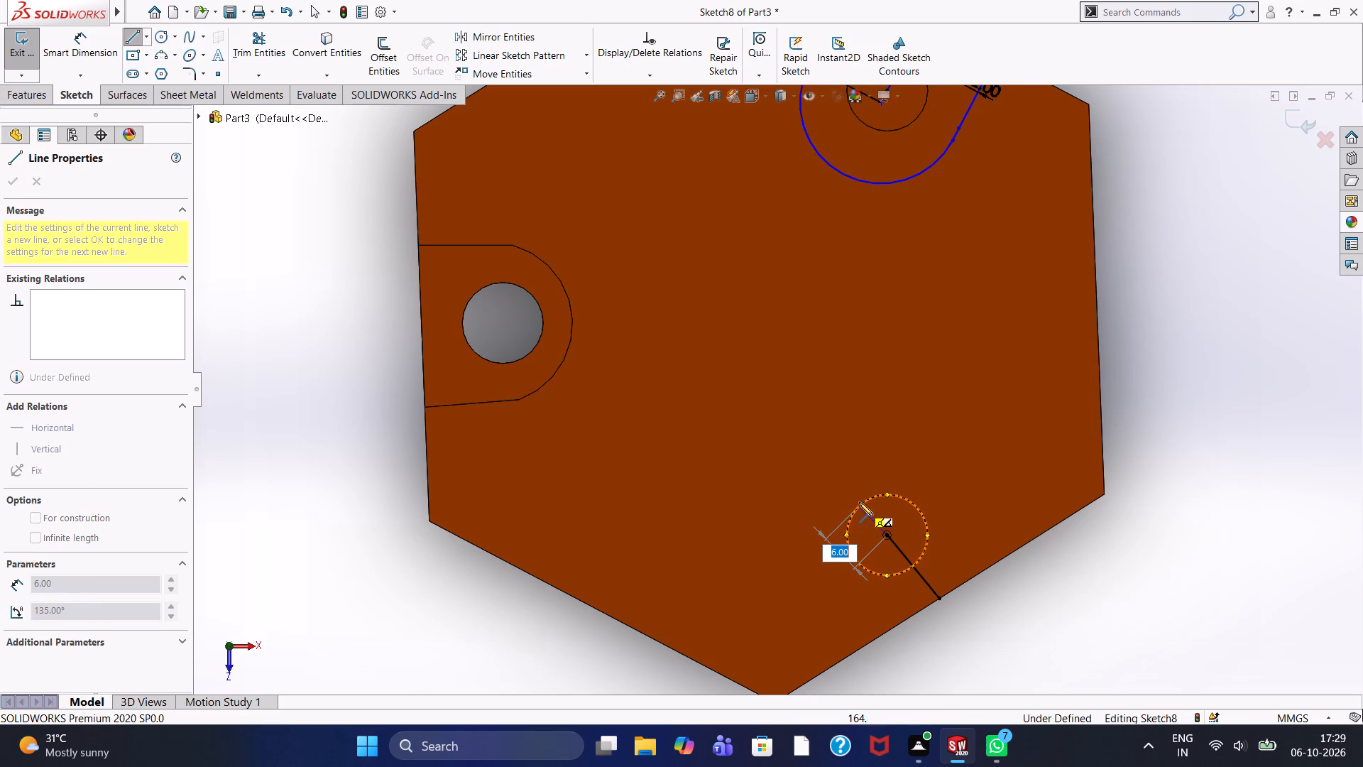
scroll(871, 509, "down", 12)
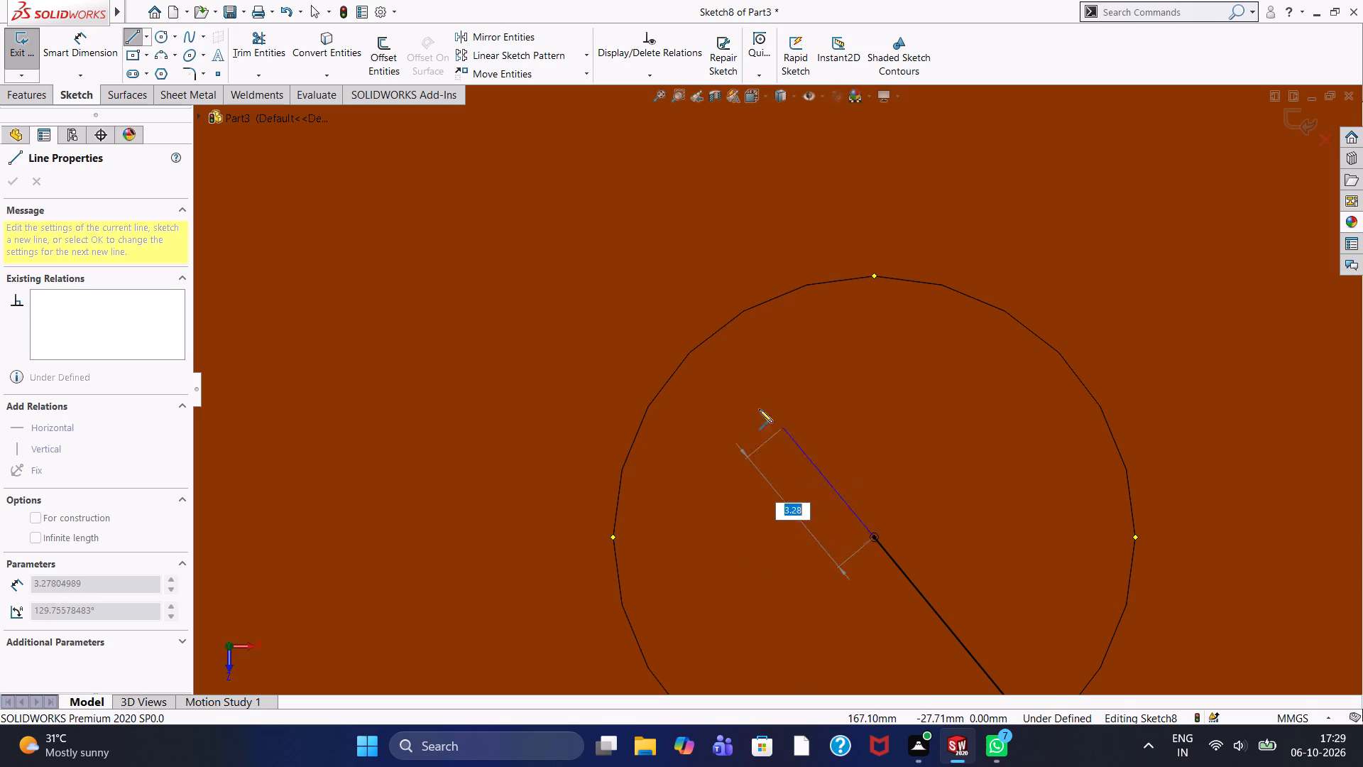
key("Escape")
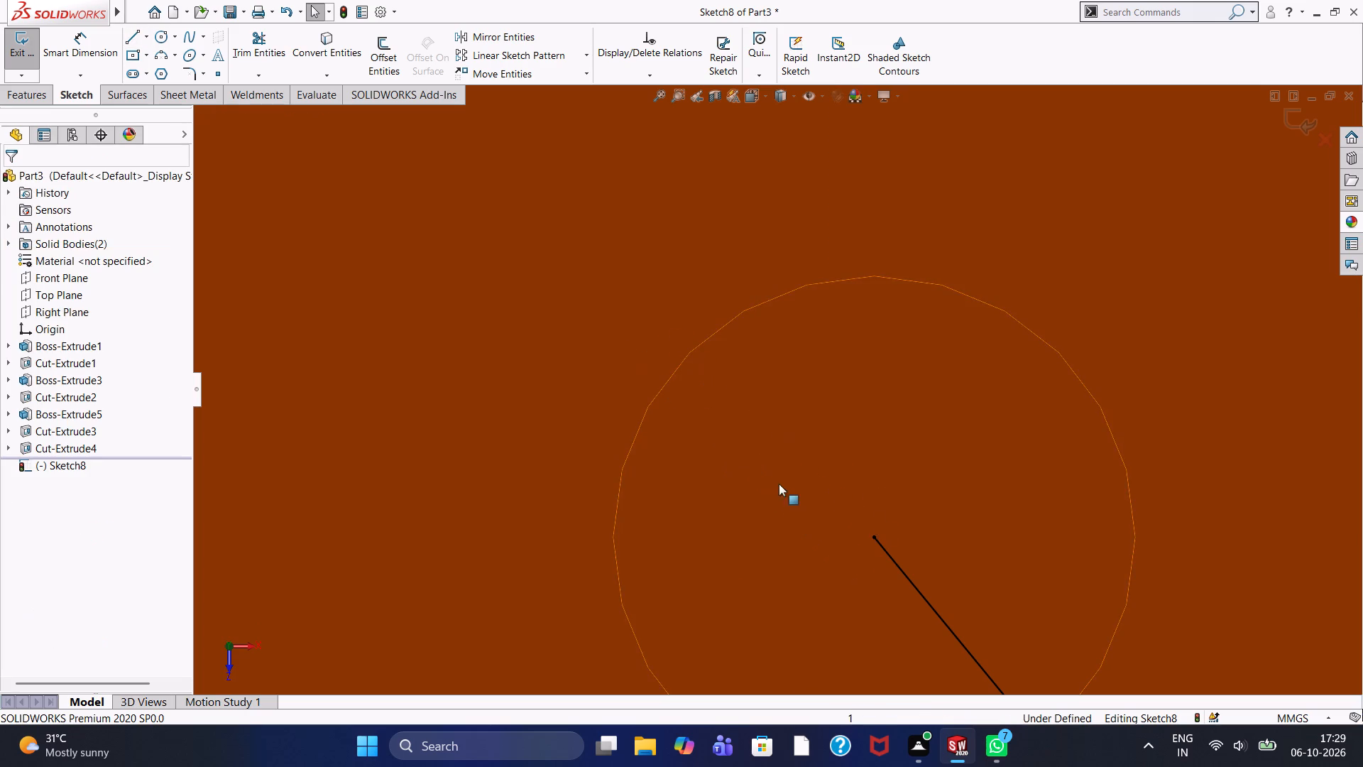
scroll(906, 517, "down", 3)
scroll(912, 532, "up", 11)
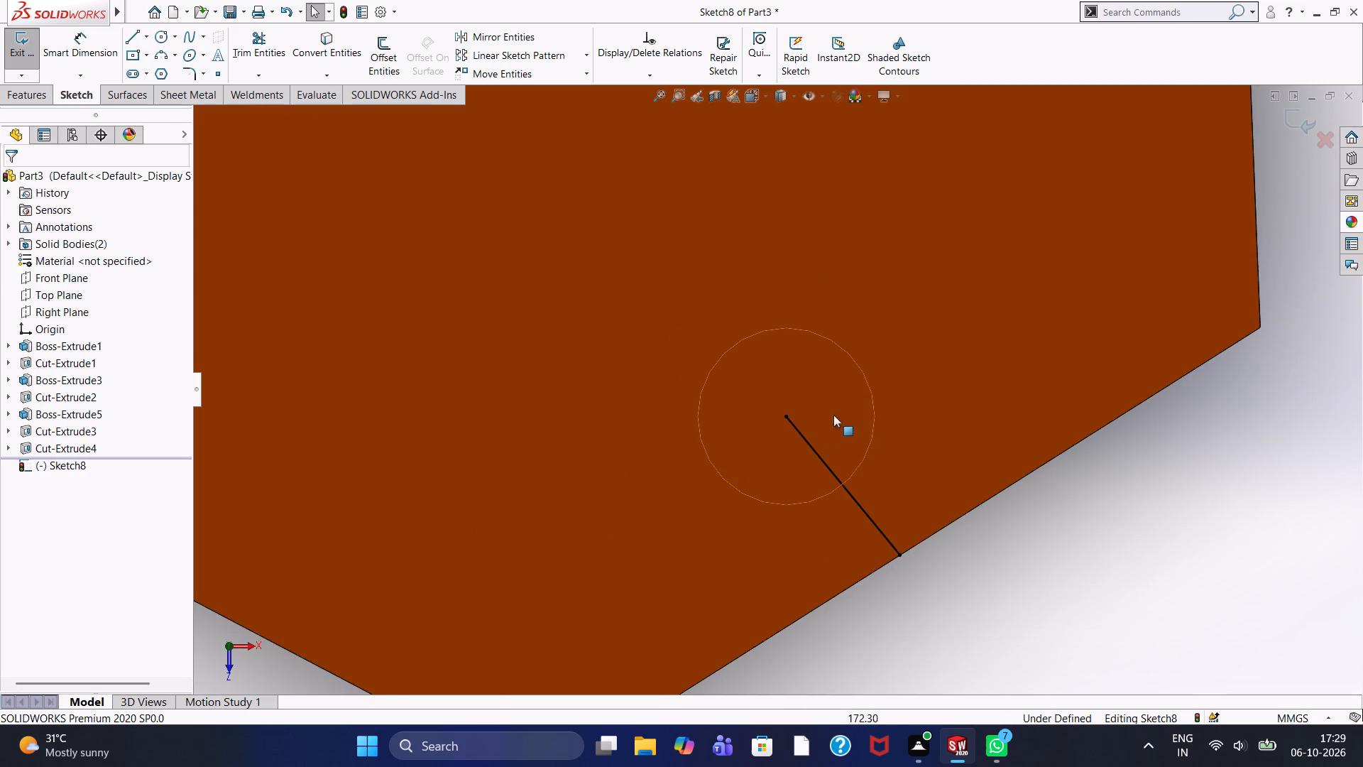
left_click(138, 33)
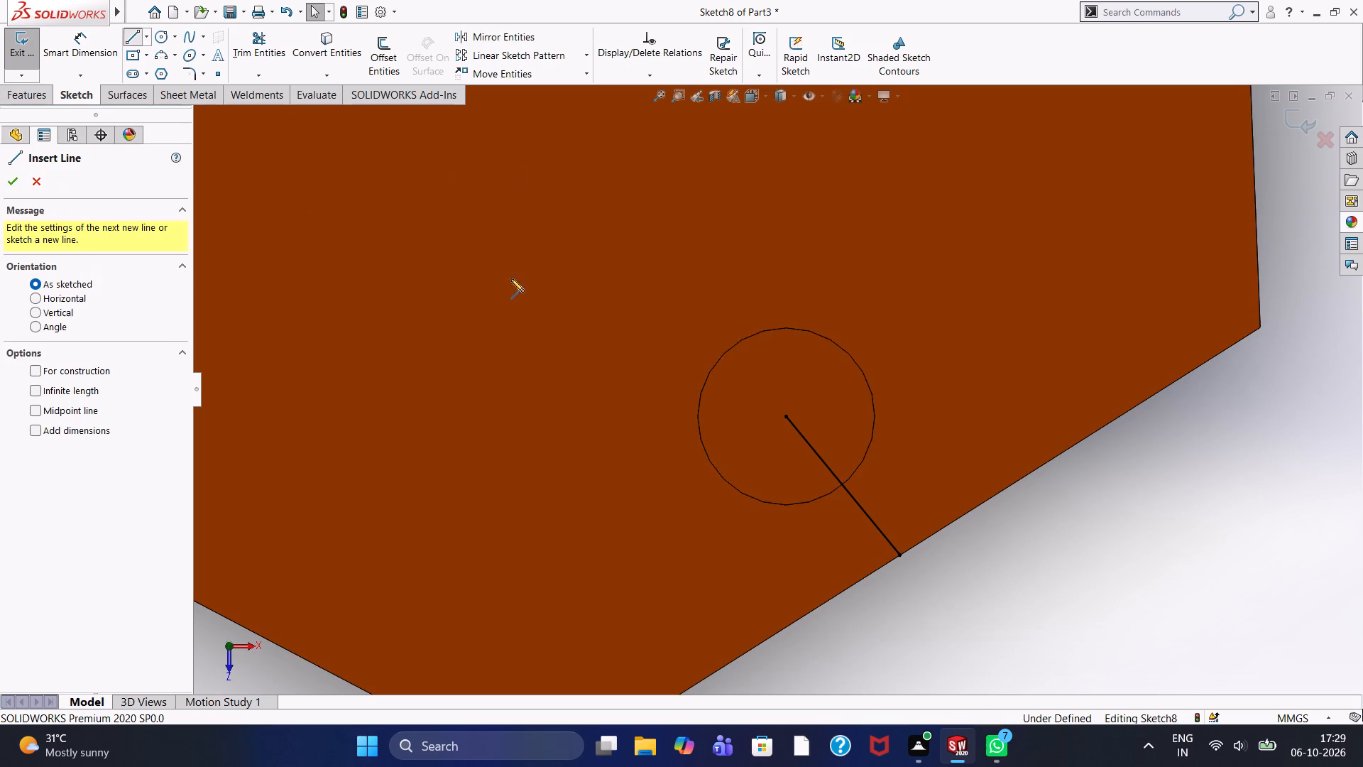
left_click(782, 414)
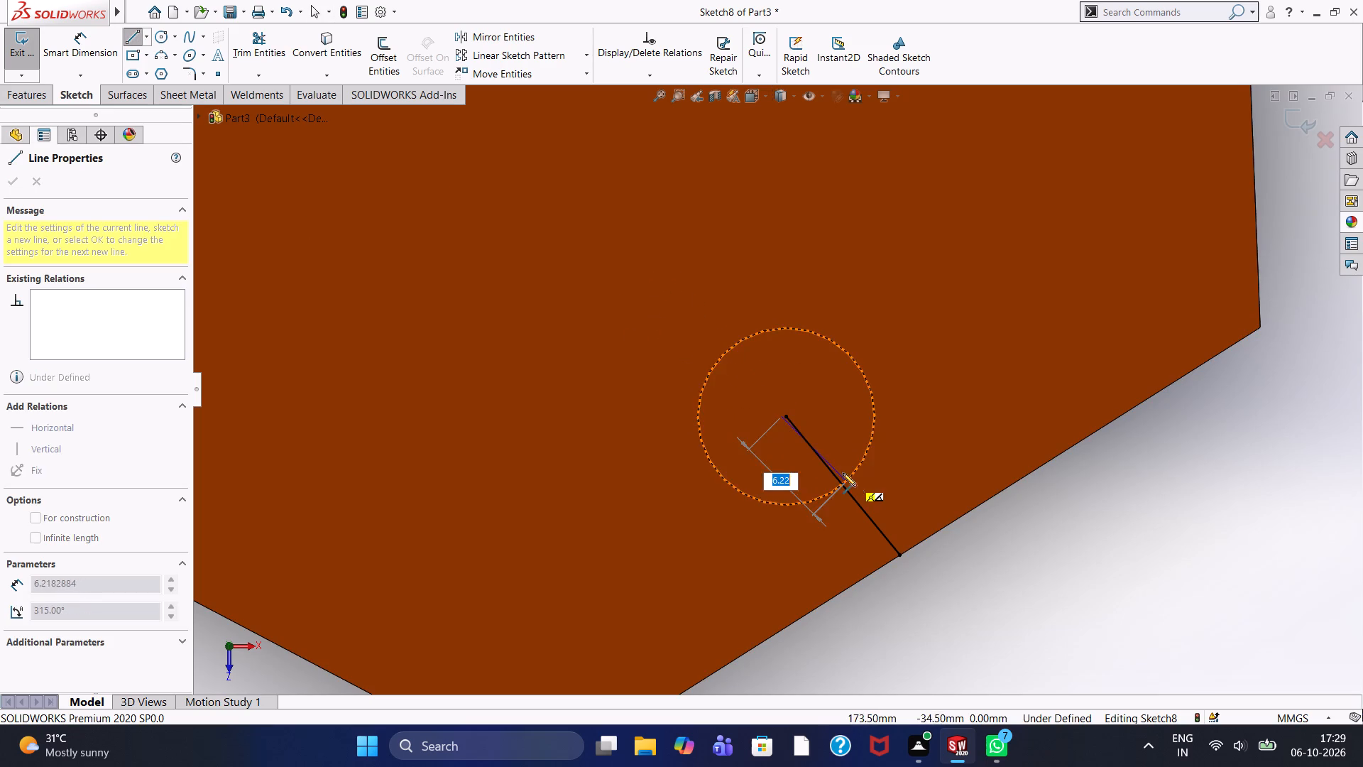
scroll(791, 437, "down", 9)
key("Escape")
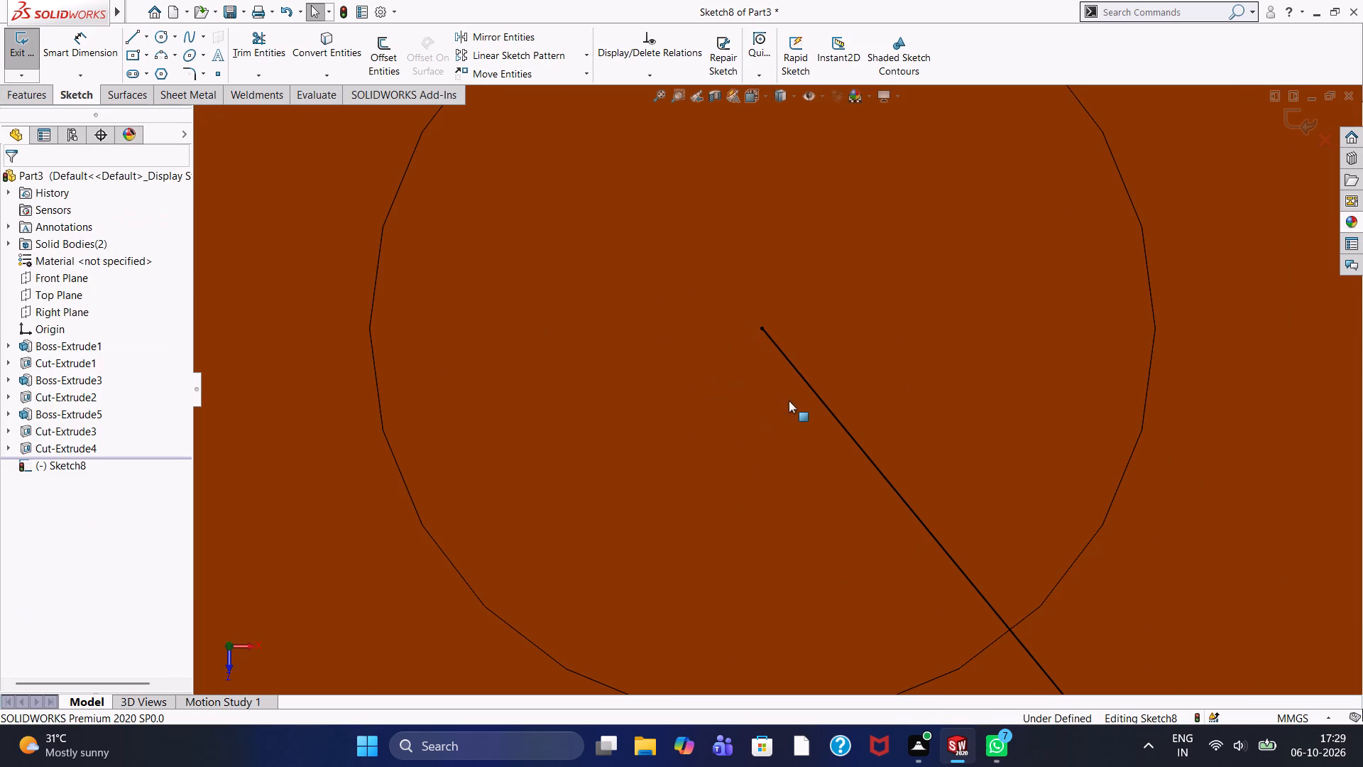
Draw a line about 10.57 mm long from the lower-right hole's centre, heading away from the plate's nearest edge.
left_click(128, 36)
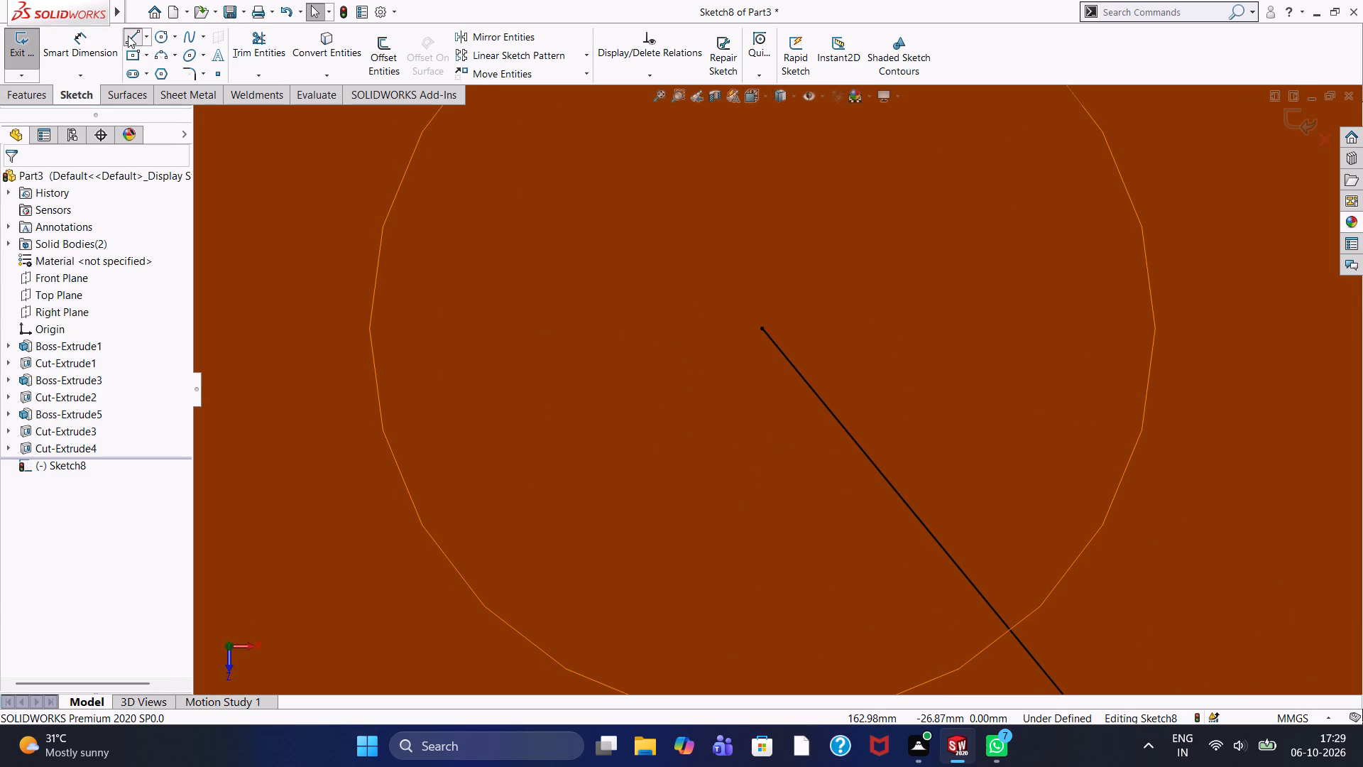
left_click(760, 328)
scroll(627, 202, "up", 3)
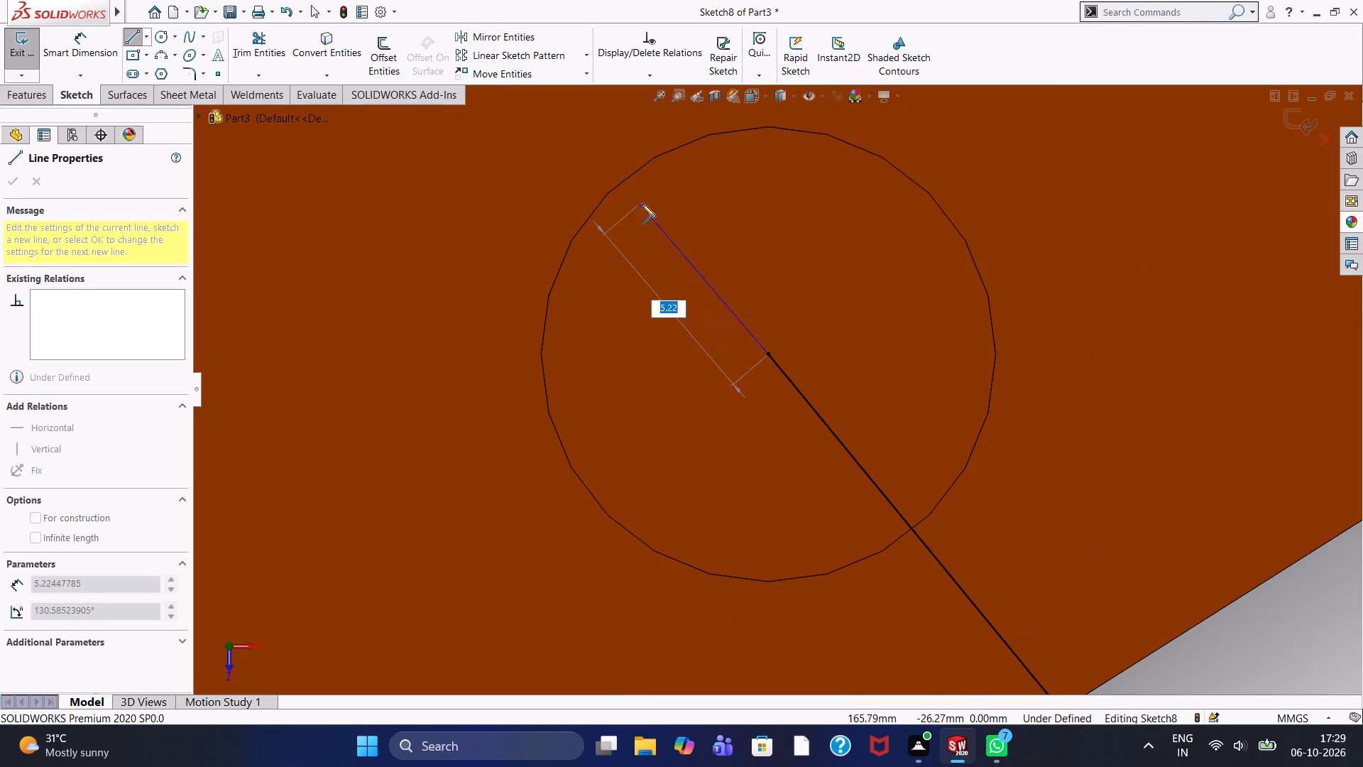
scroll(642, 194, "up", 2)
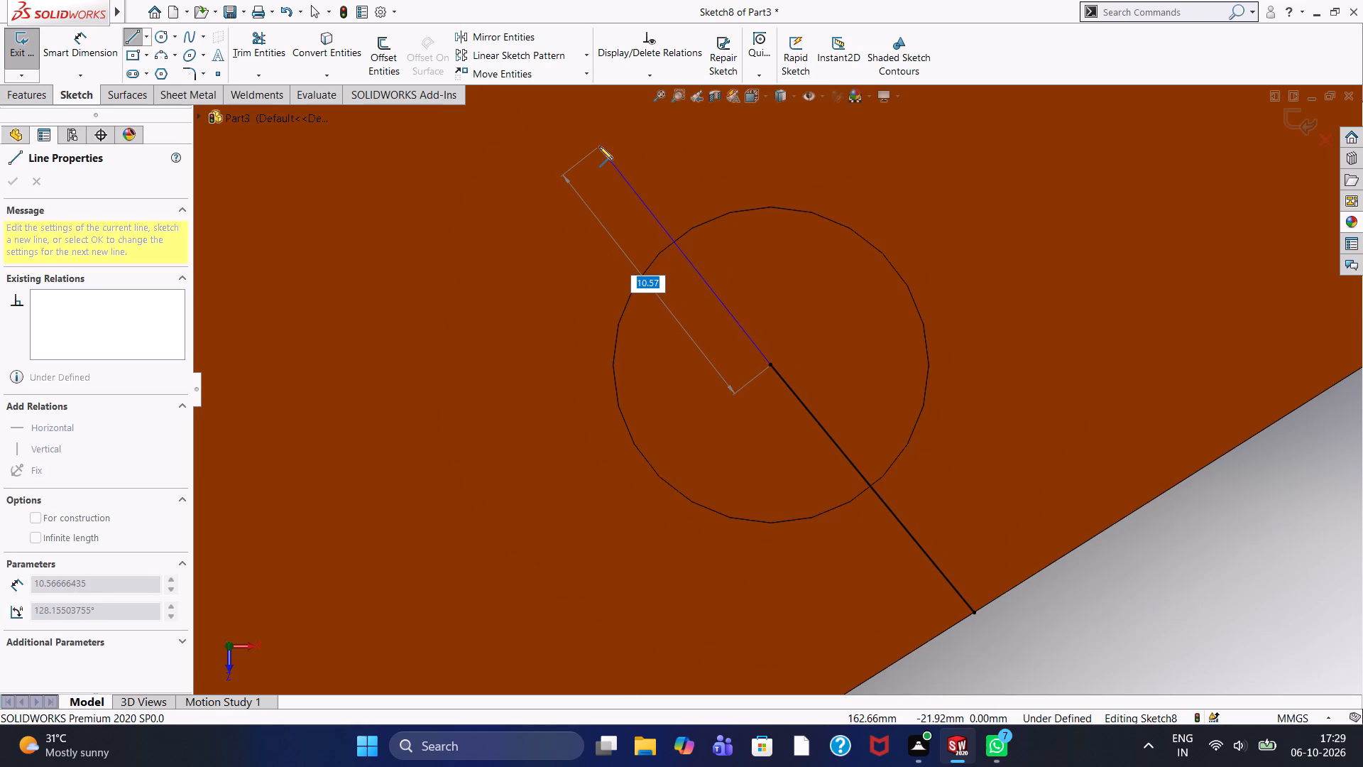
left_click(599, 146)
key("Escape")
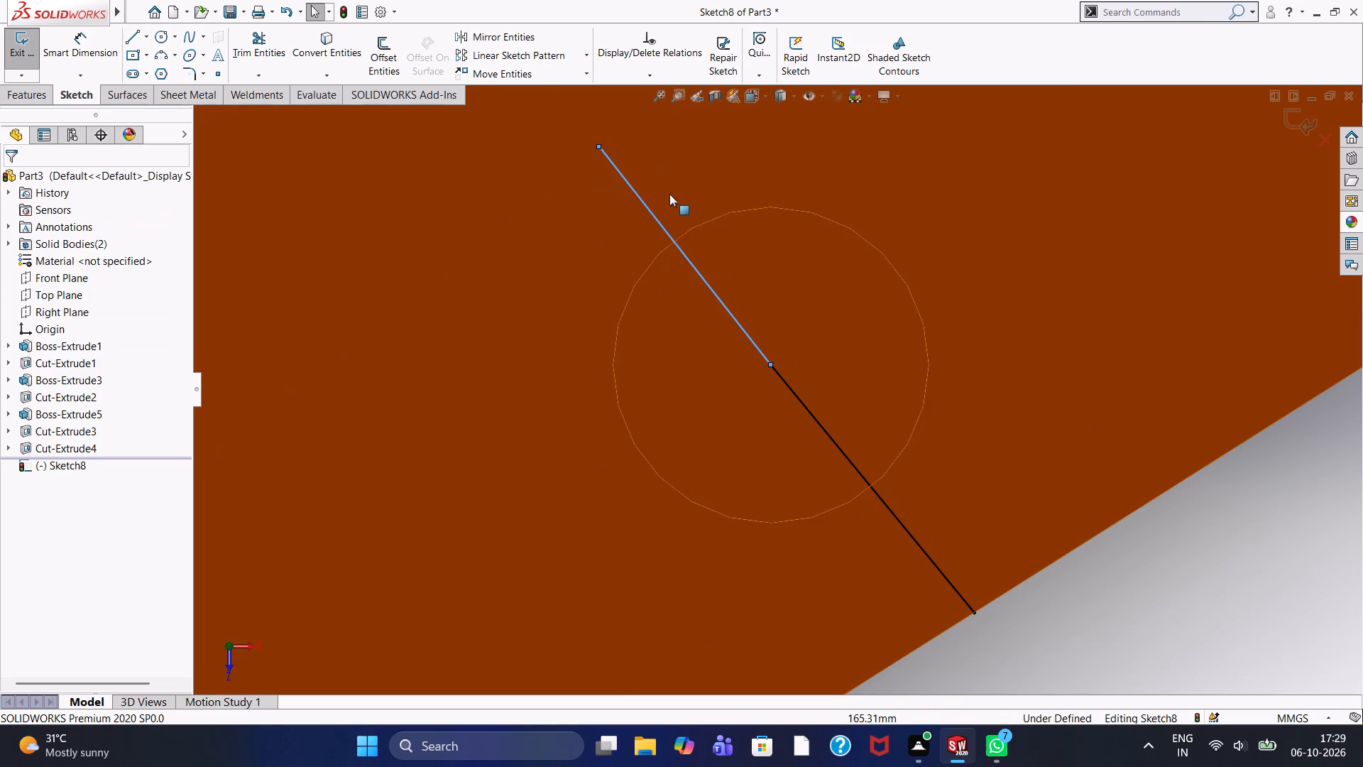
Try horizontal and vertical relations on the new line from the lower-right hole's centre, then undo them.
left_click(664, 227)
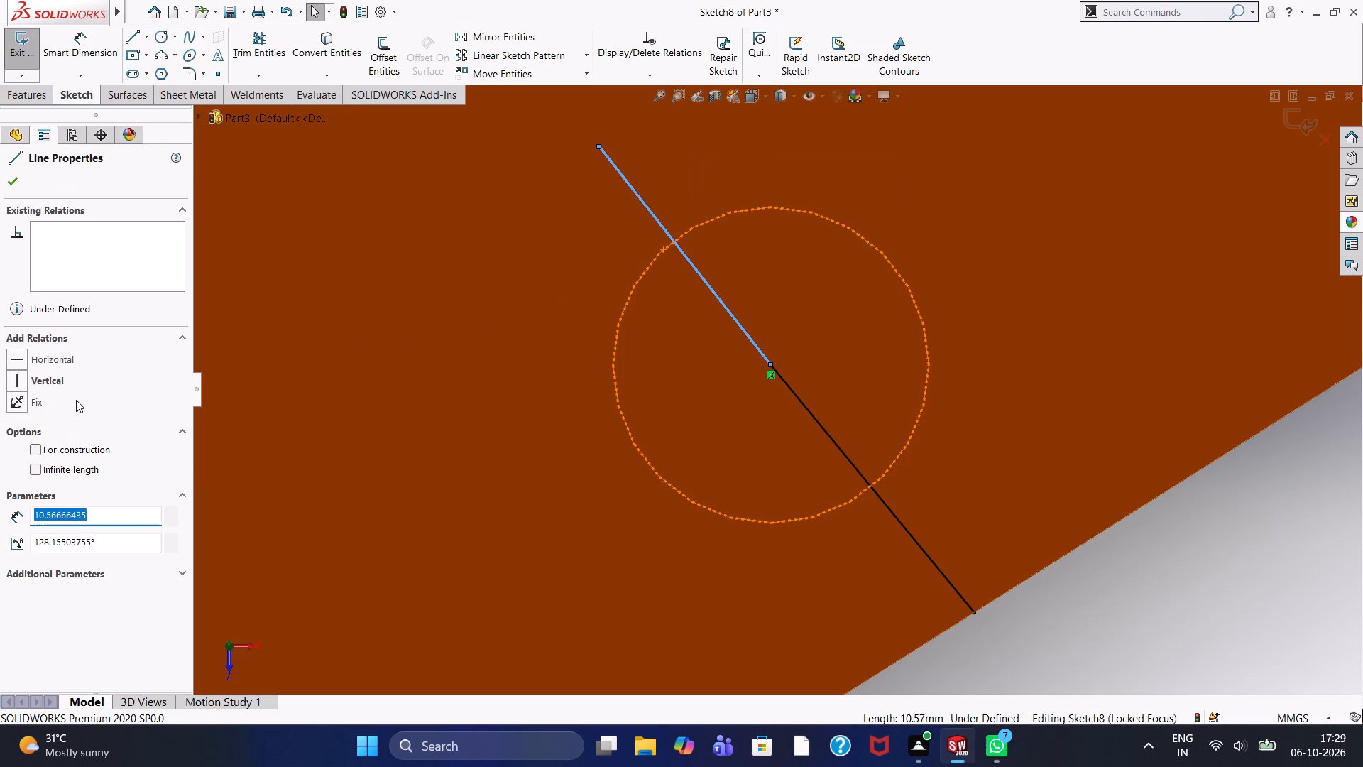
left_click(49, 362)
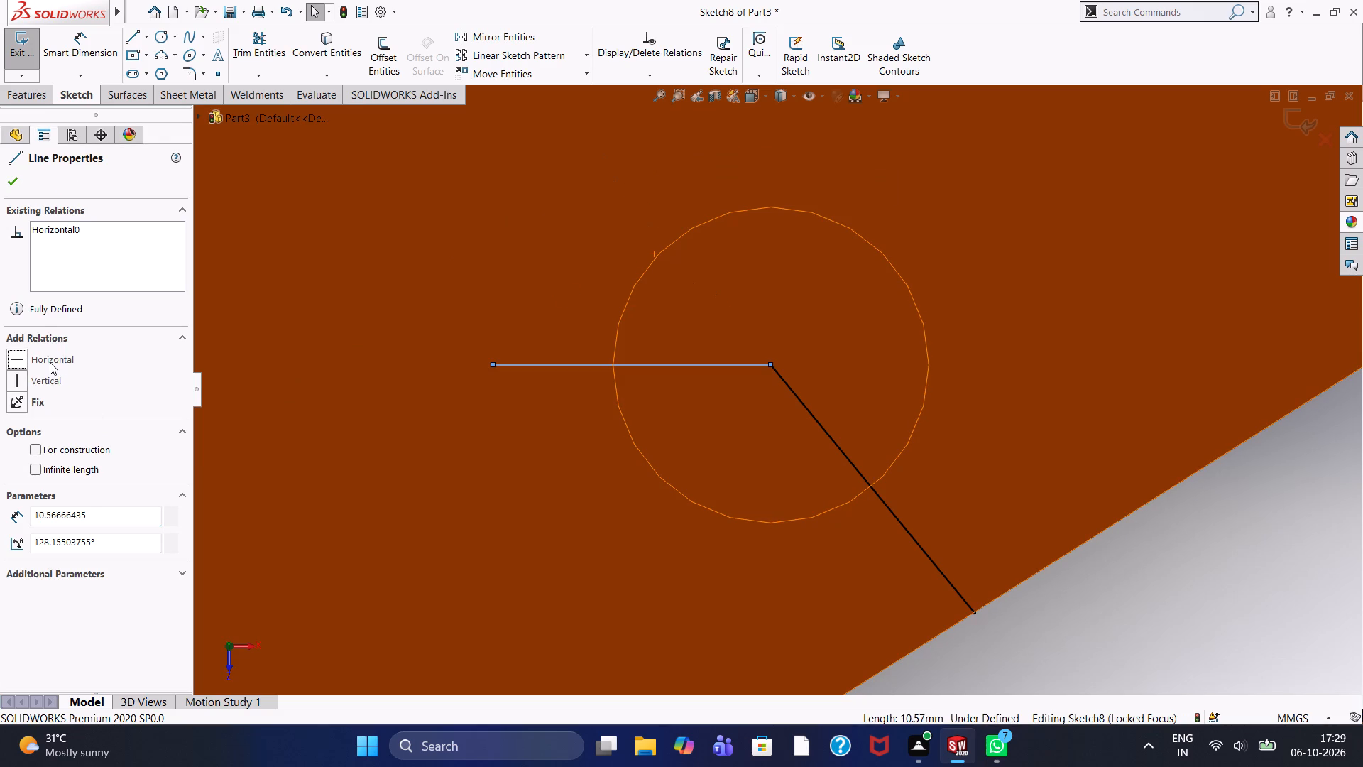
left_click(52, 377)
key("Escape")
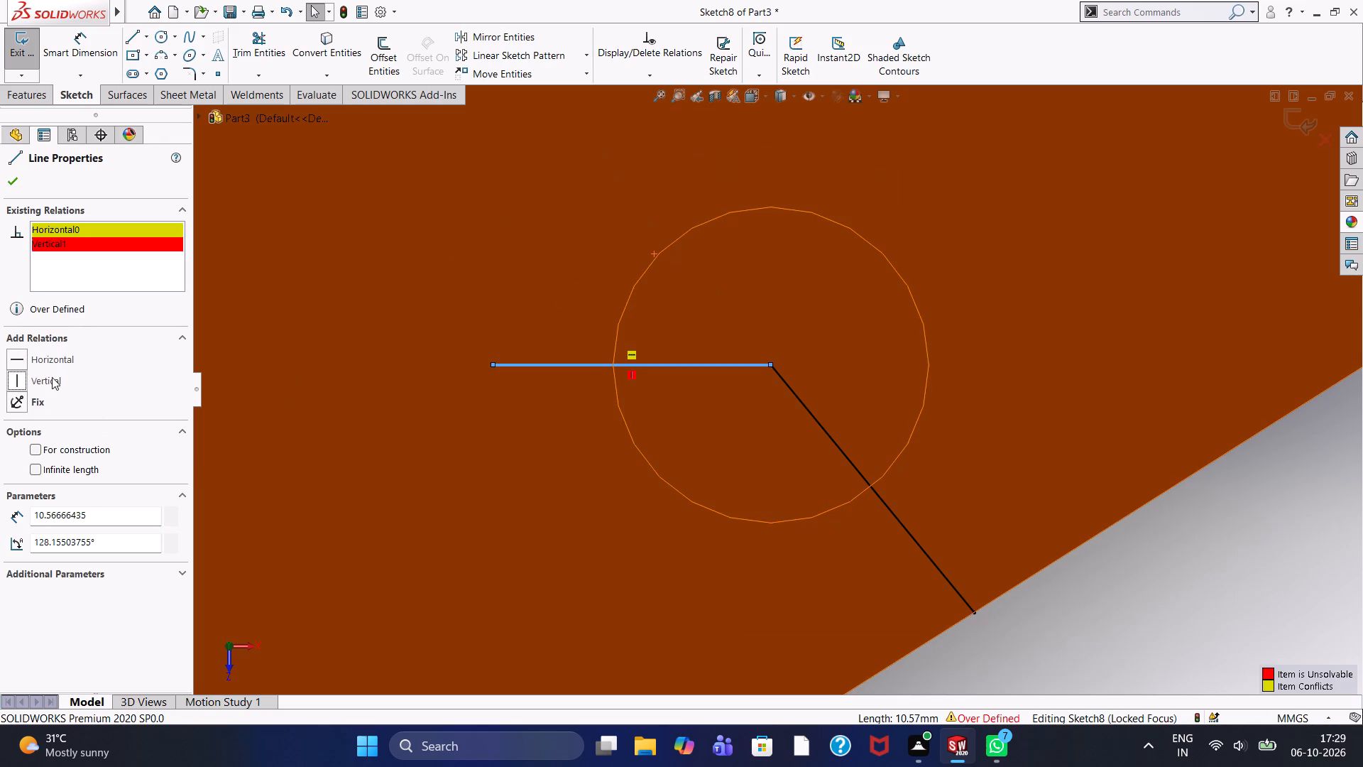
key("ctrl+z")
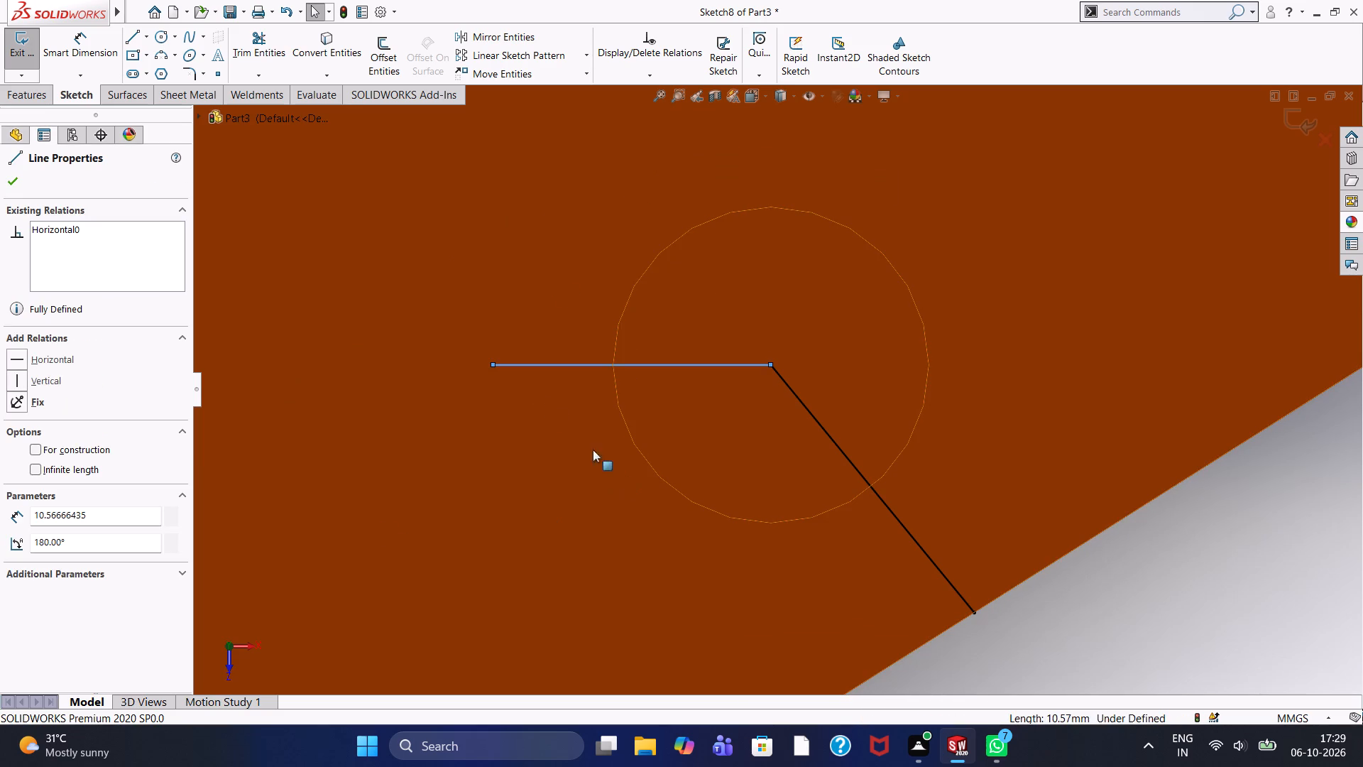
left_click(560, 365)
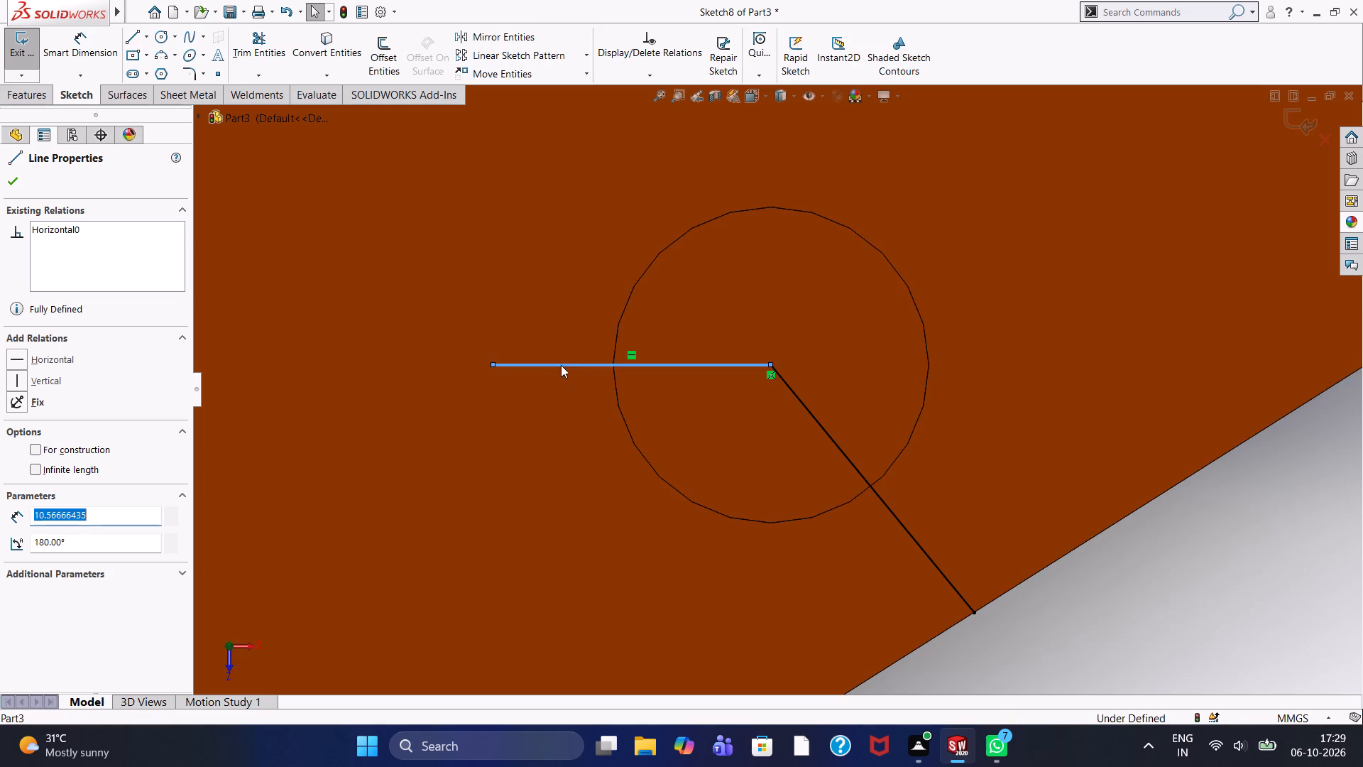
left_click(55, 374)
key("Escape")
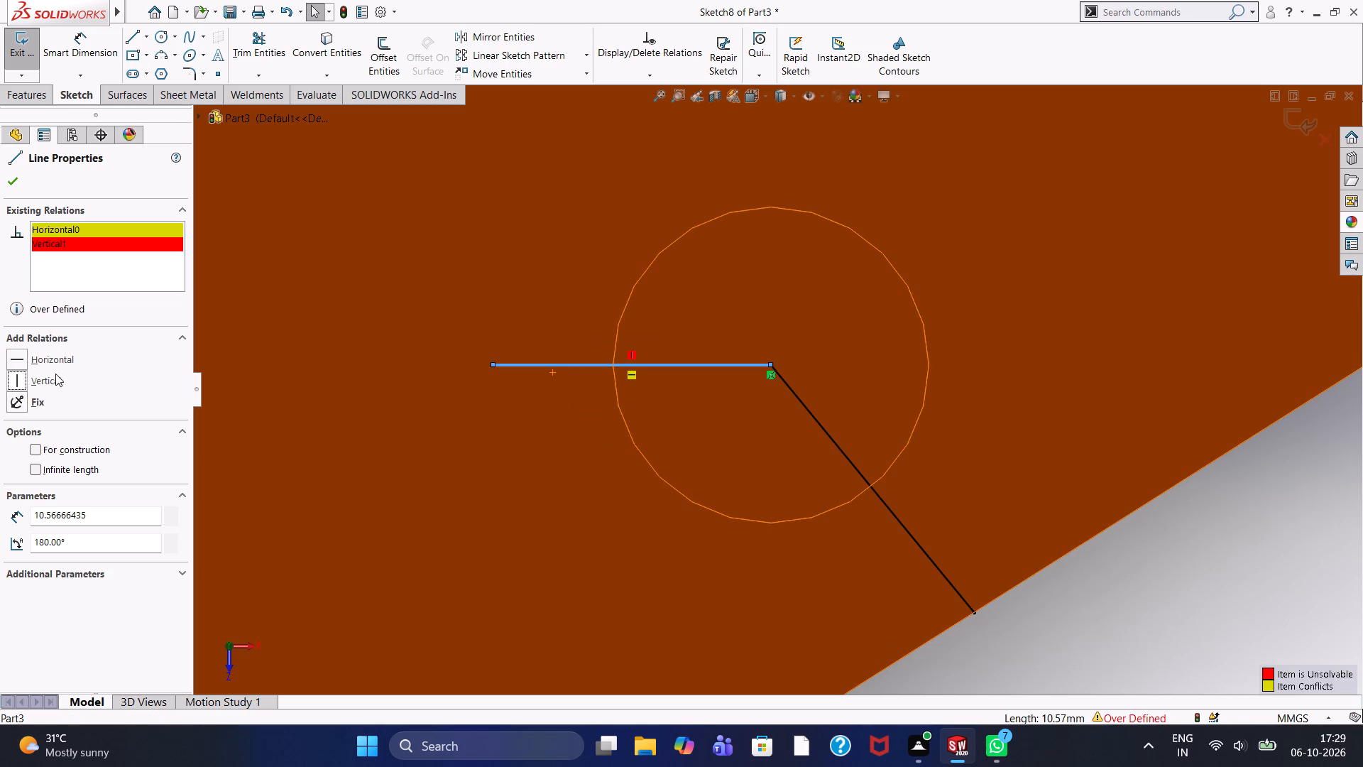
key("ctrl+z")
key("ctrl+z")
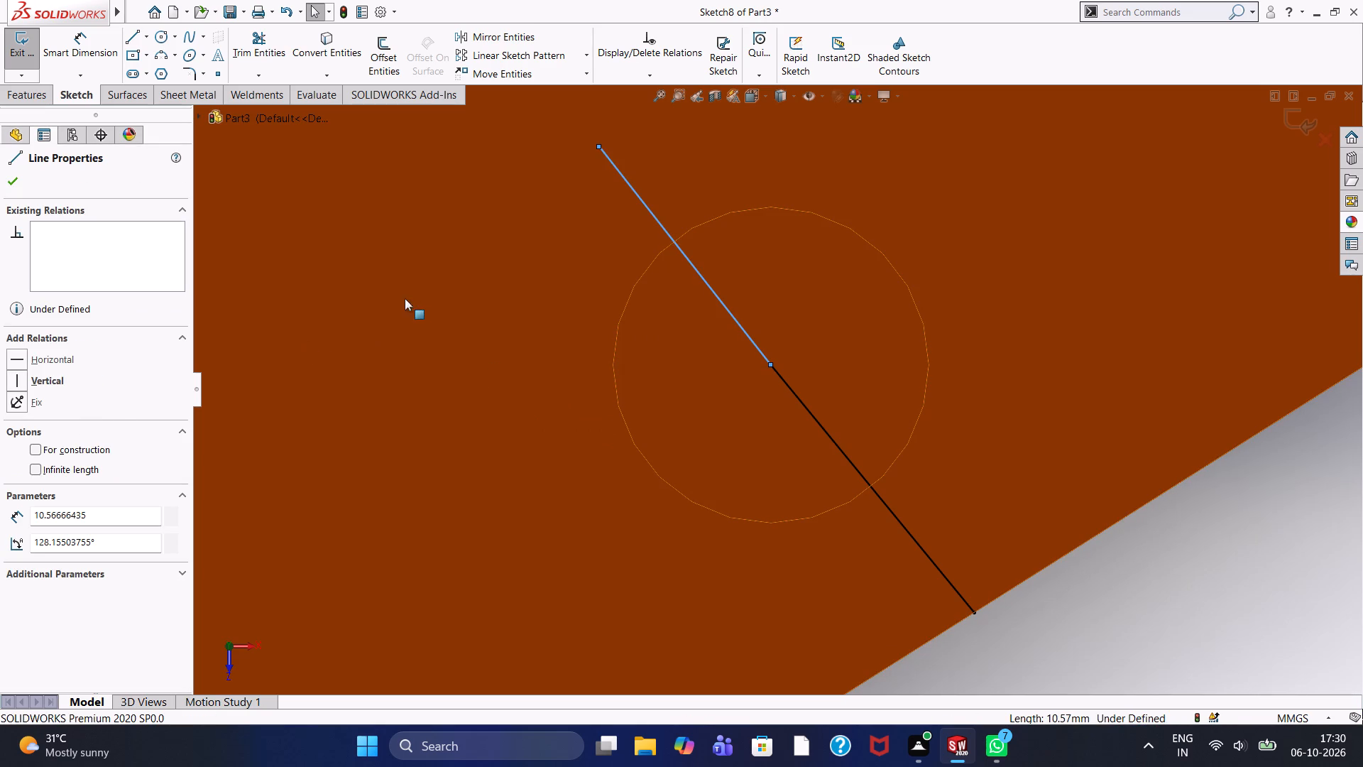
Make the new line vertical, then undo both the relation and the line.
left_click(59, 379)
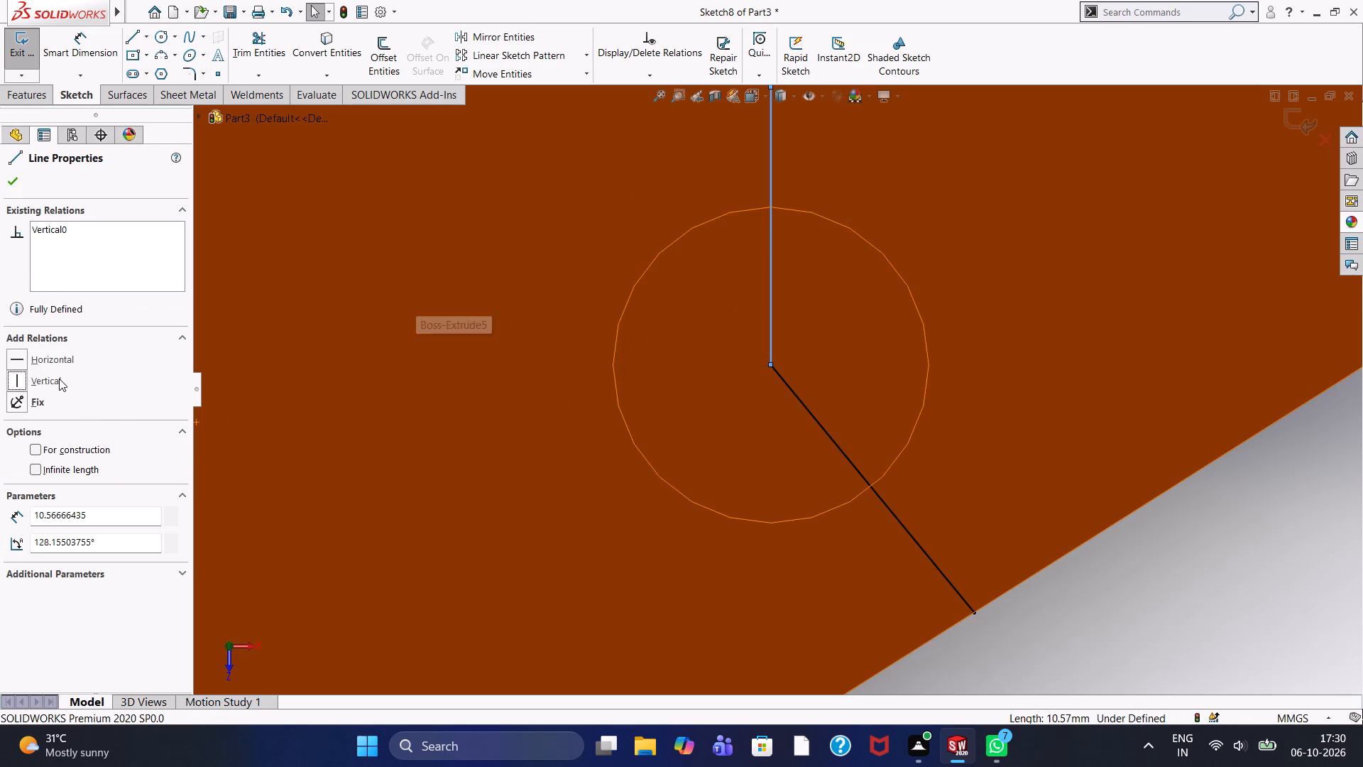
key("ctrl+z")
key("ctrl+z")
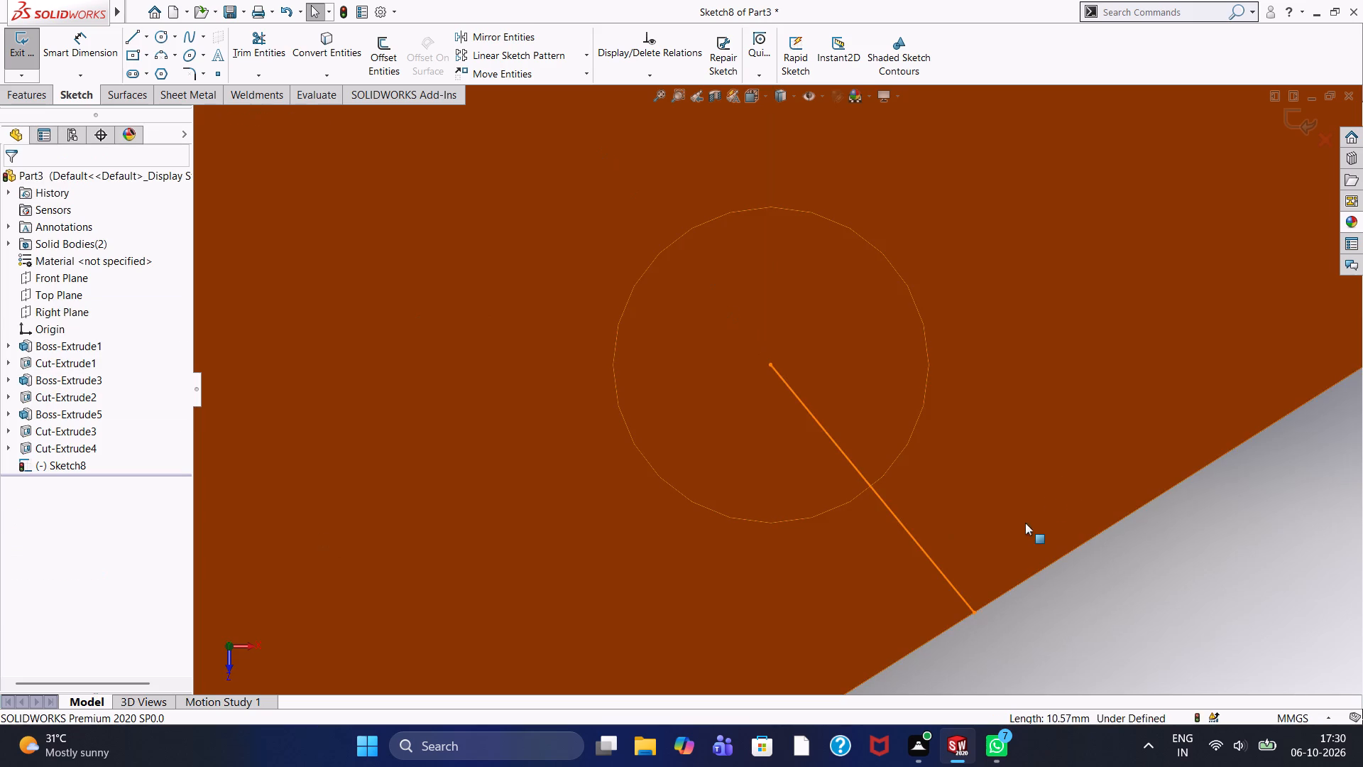
Undo the line from the lower-right hole's centre and the rest of the current pocket sketch on the second plate.
scroll(1003, 473, "up", 5)
scroll(945, 375, "up", 2)
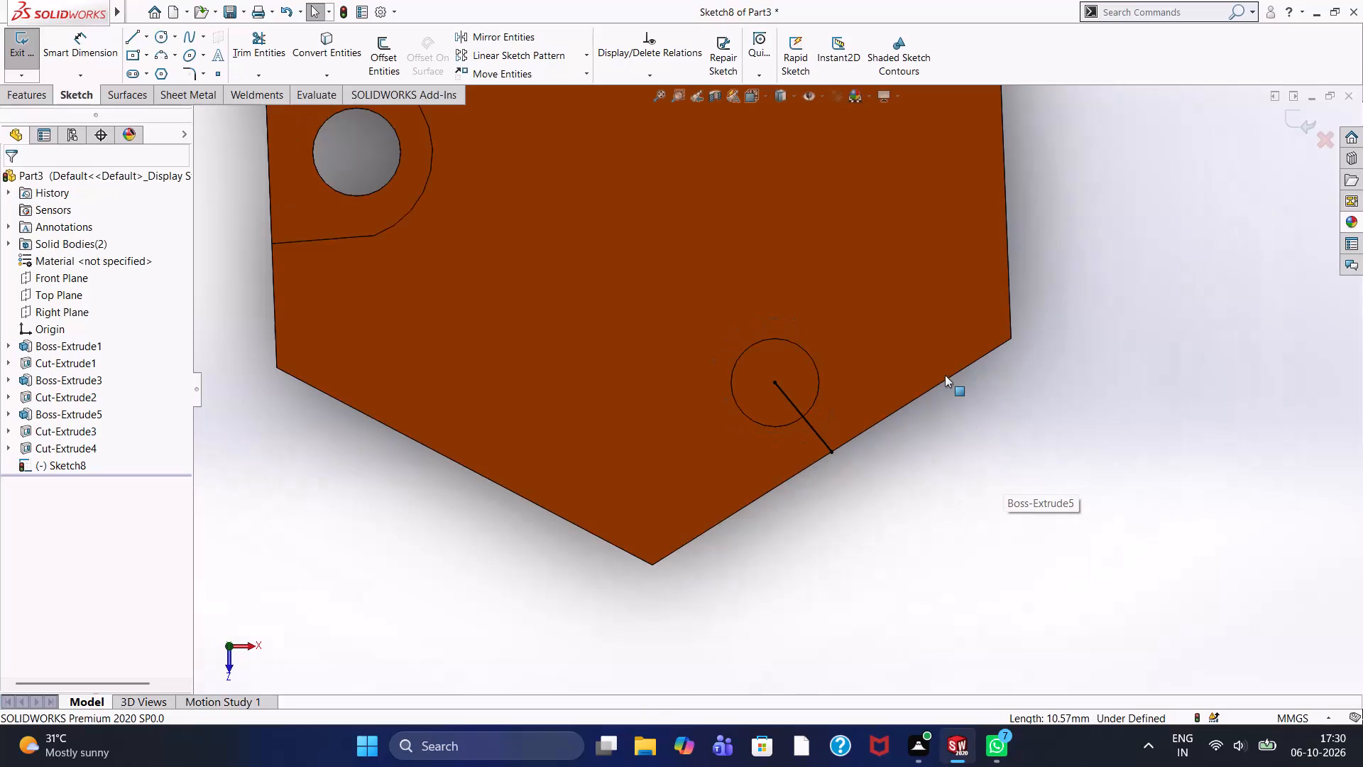
key("ctrl+z")
key("ctrl+z")
key("ctrl+z")
key("ctrl+z")
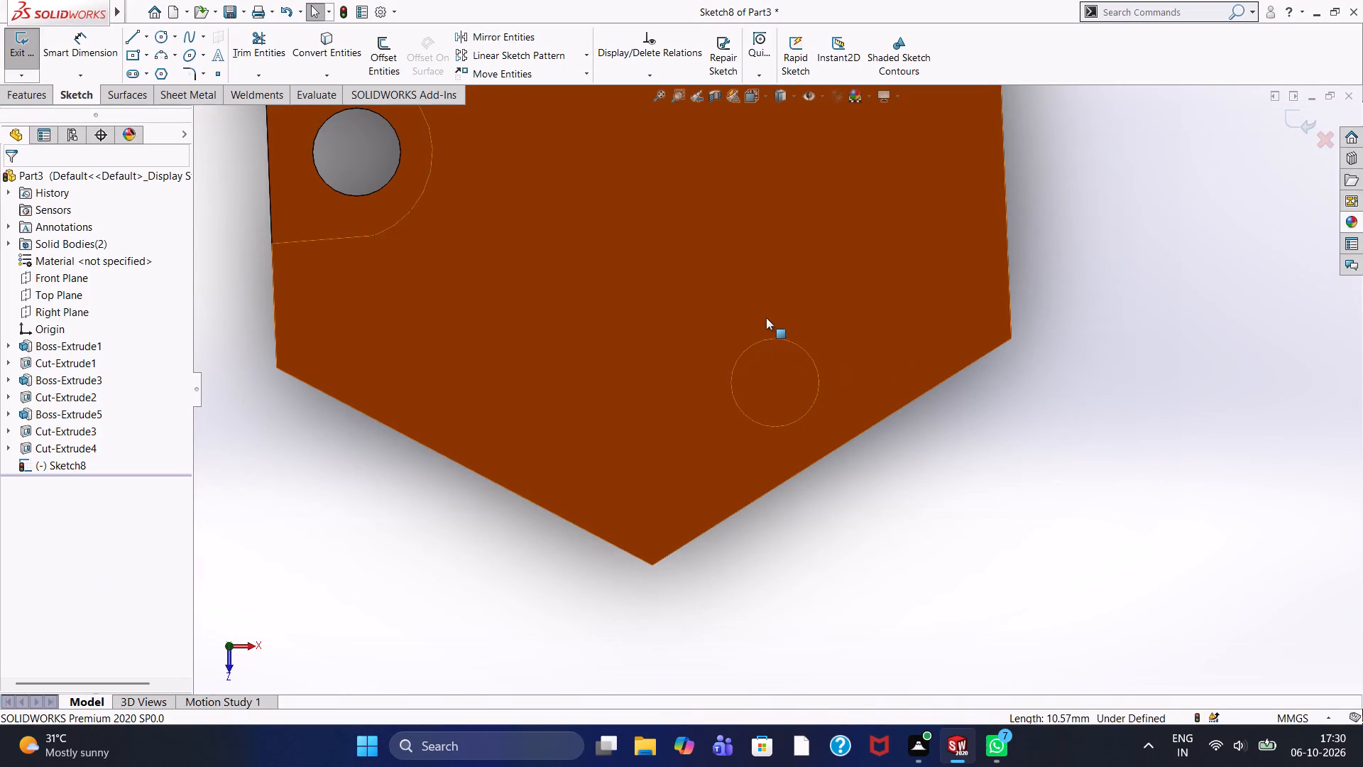
scroll(763, 312, "up", 8, "ctrl")
key("ctrl+z")
key("ctrl+z")
key("ctrl+z")
key("ctrl+z")
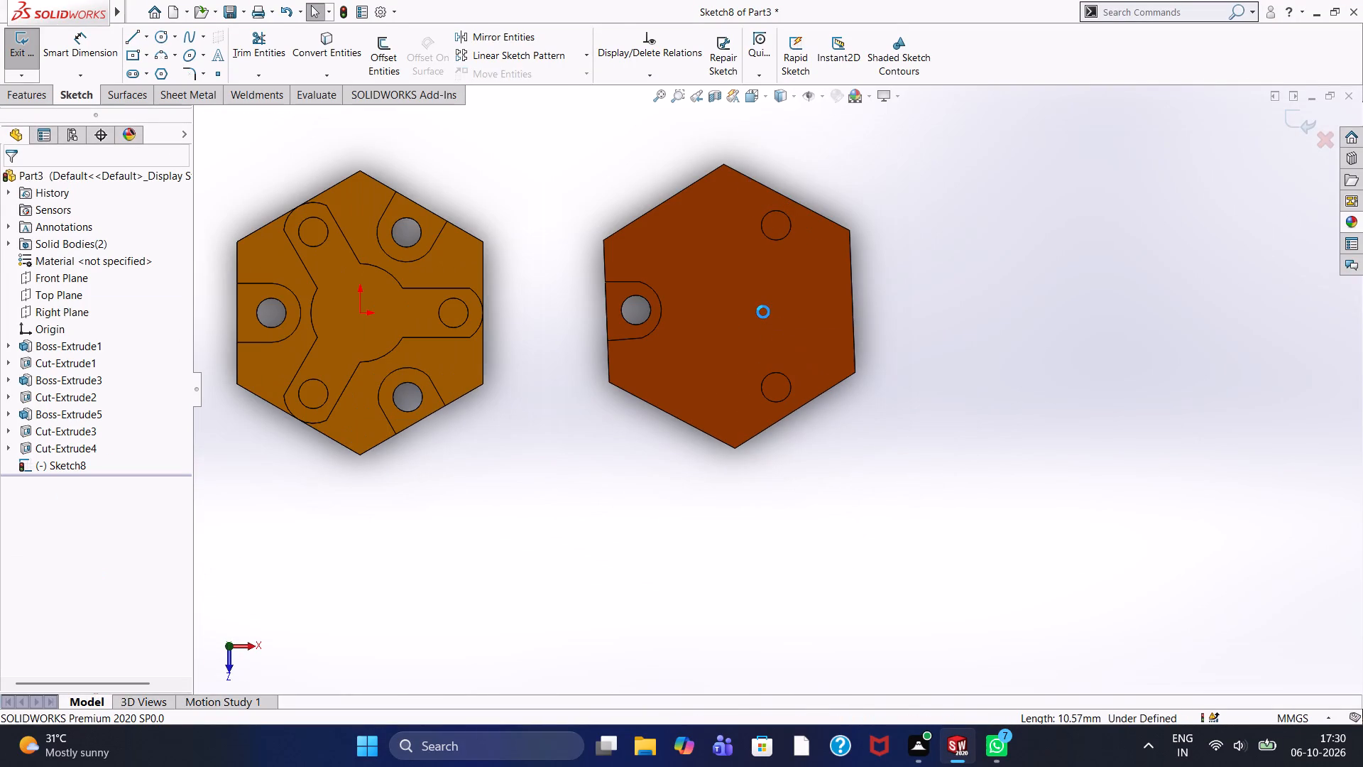
Undo the hole and pocket cuts around the second plate's left hole, back to the plate's layout sketch.
key("ctrl+z")
key("ctrl+z")
key("ctrl+z")
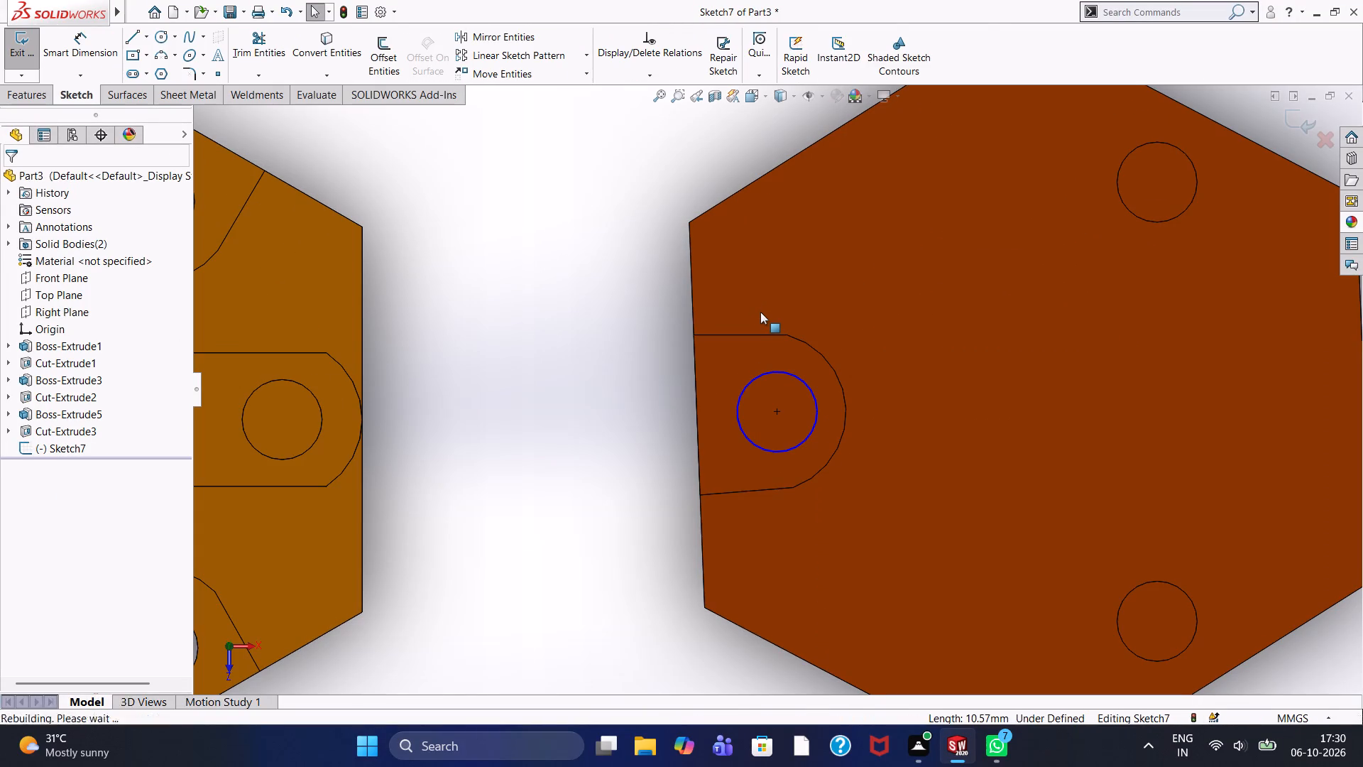
key("ctrl+z")
key("ctrl+z")
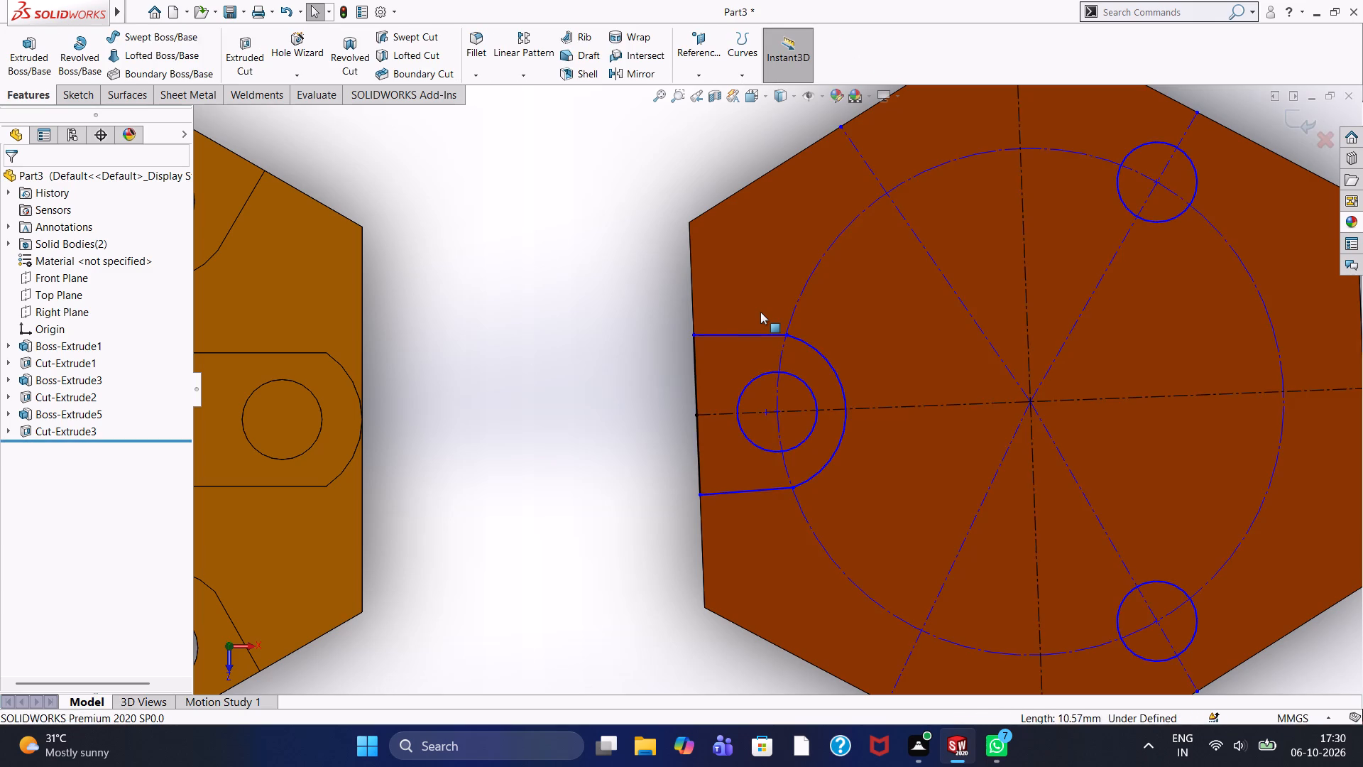
key("ctrl+z")
key("ctrl+z")
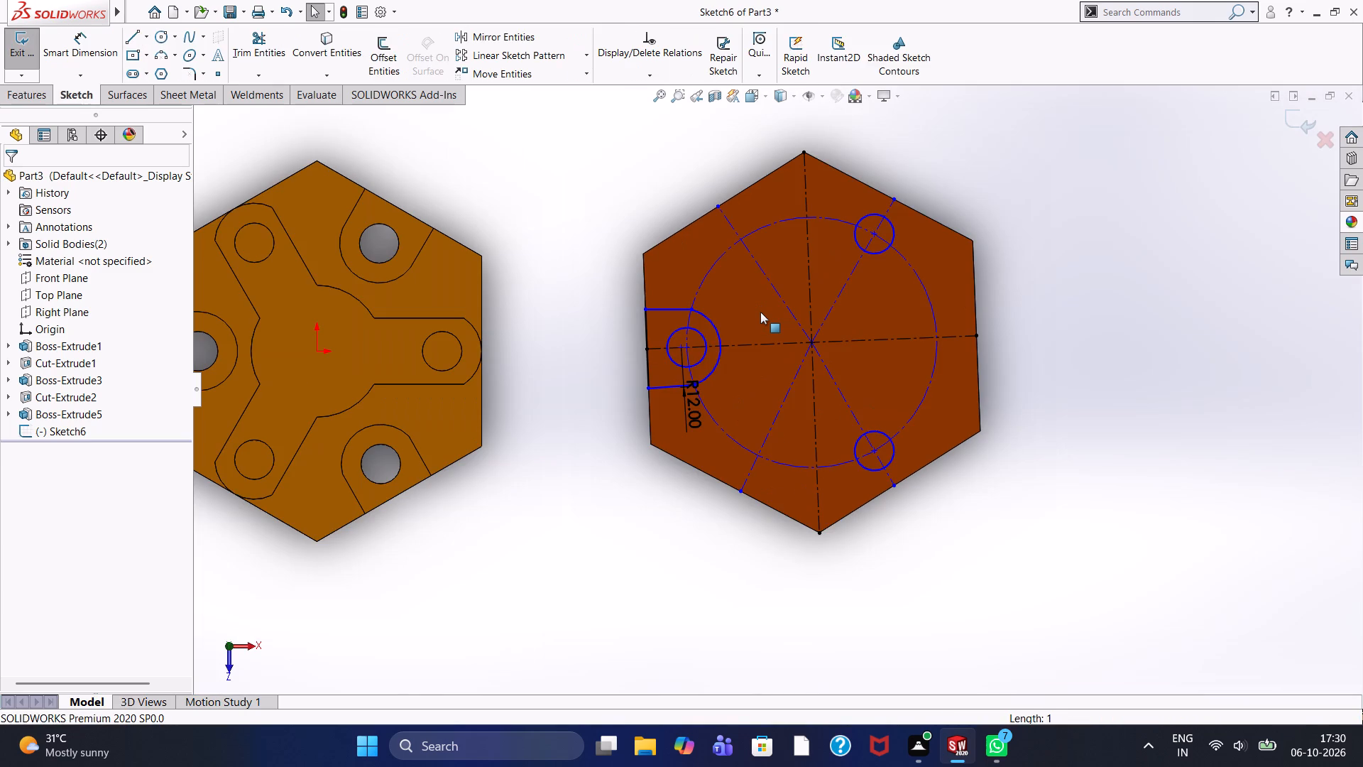
Undo the layout sketch's pocket outline, hole circles, pitch circle and construction lines on the second plate.
key("ctrl+z")
key("ctrl+z")
key("ctrl+z")
key("ctrl+z")
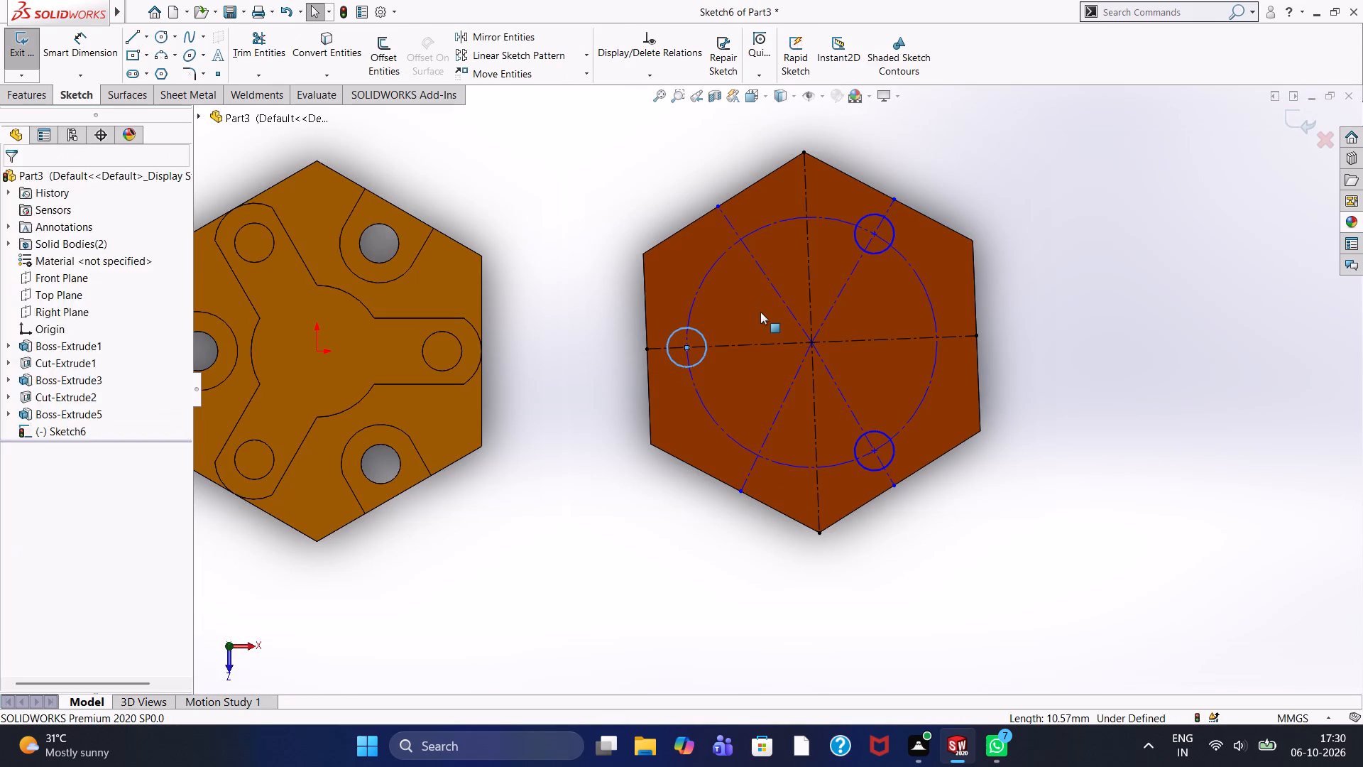
key("ctrl+z")
key("ctrl+z")
key("ctrl+z")
key("ctrl+z")
key("ctrl+z")
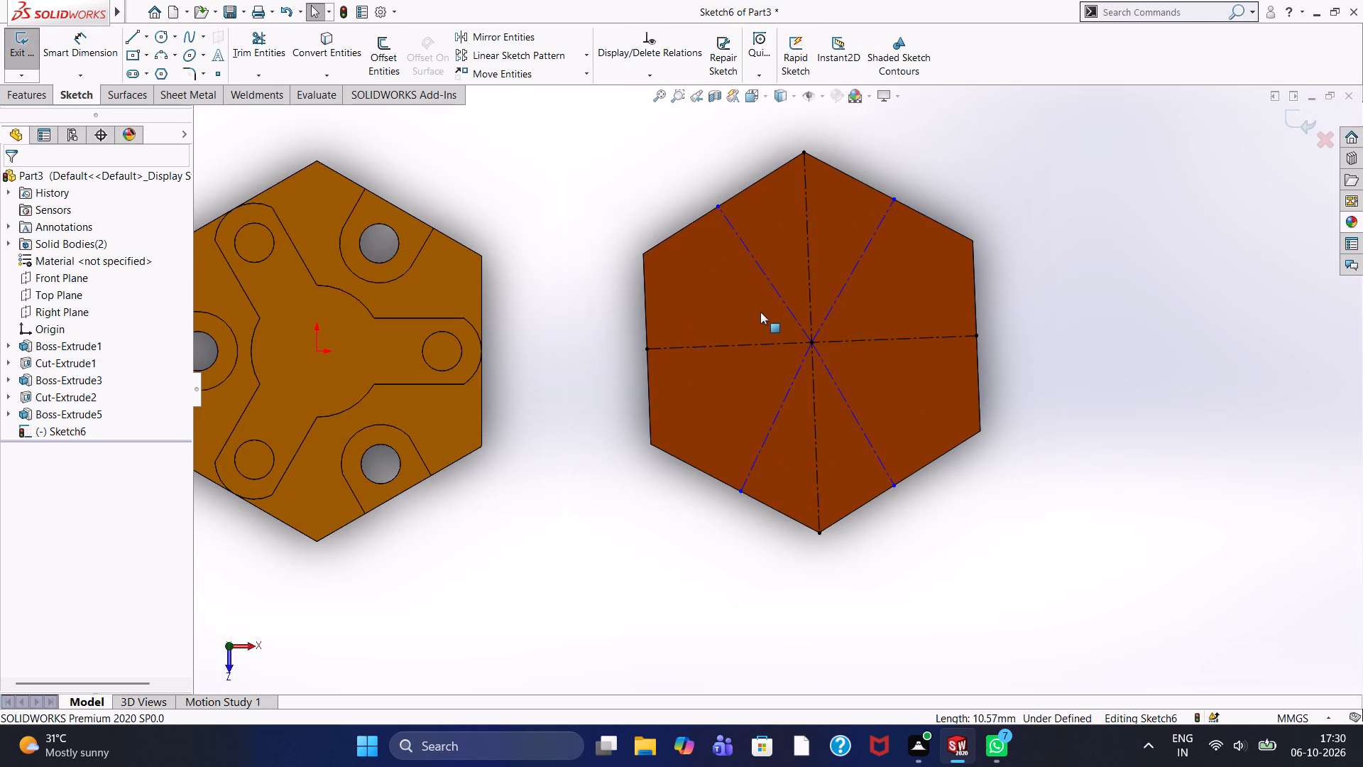
key("ctrl+z")
key("ctrl+z")
key("ctrl+z")
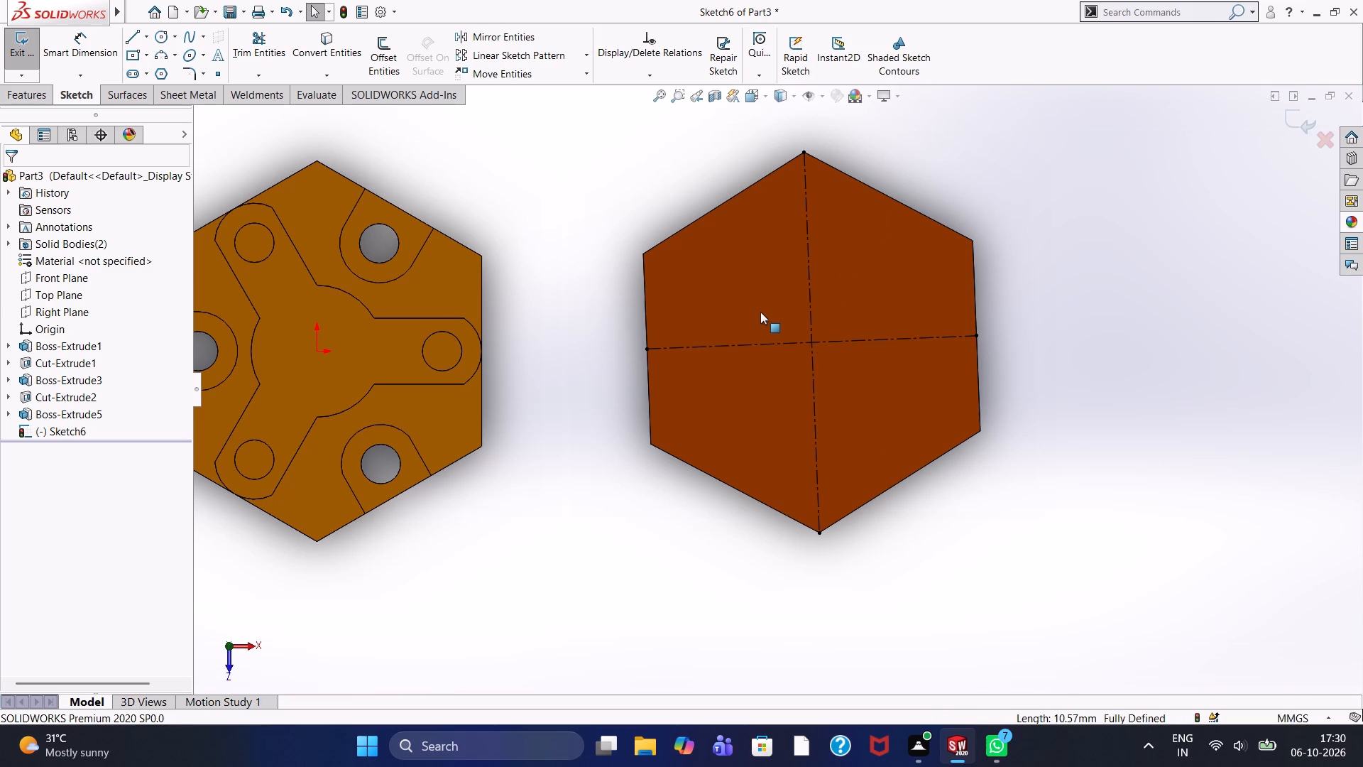
key("ctrl+z")
key("ctrl+z")
key("ctrl+z")
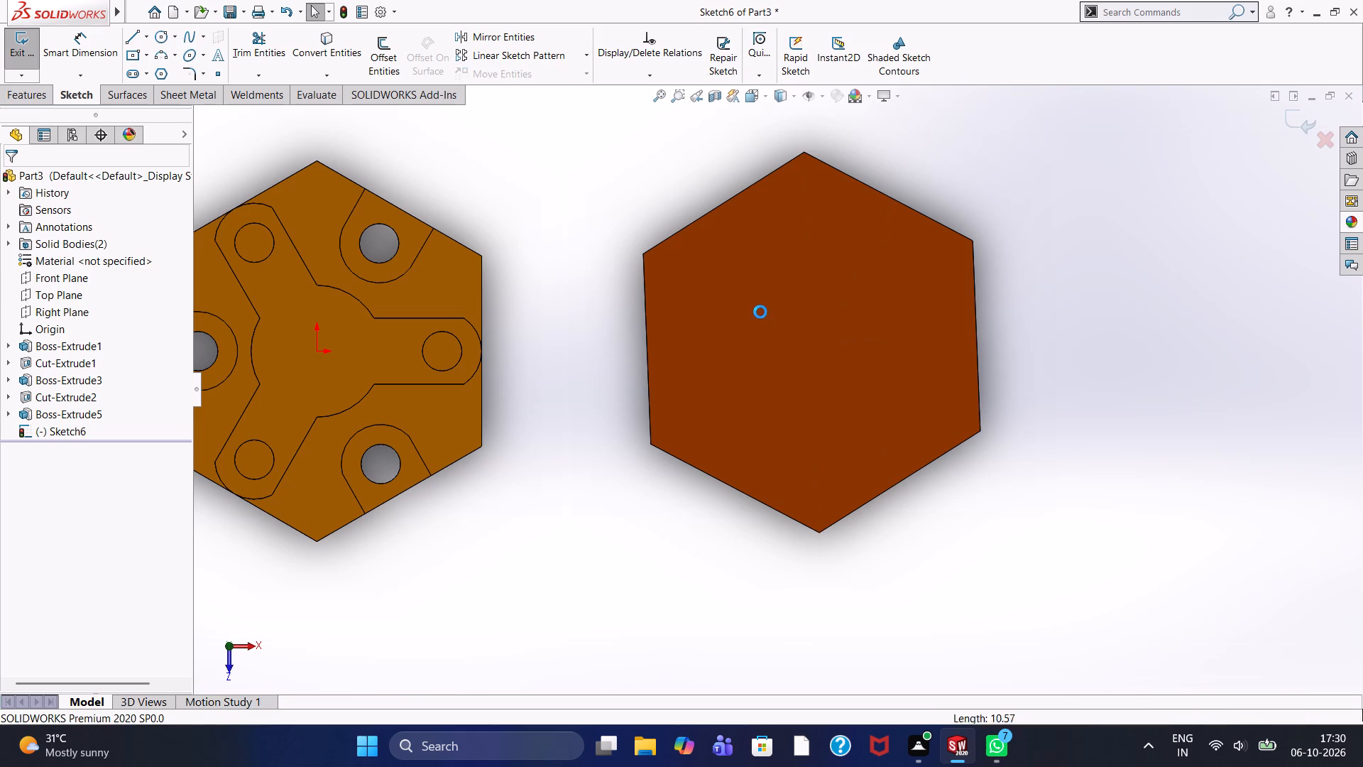
Undo the second plate's extrusion and its dimensioned hexagon sketch, leaving only the three-armed base body.
key("ctrl+z")
key("ctrl+z")
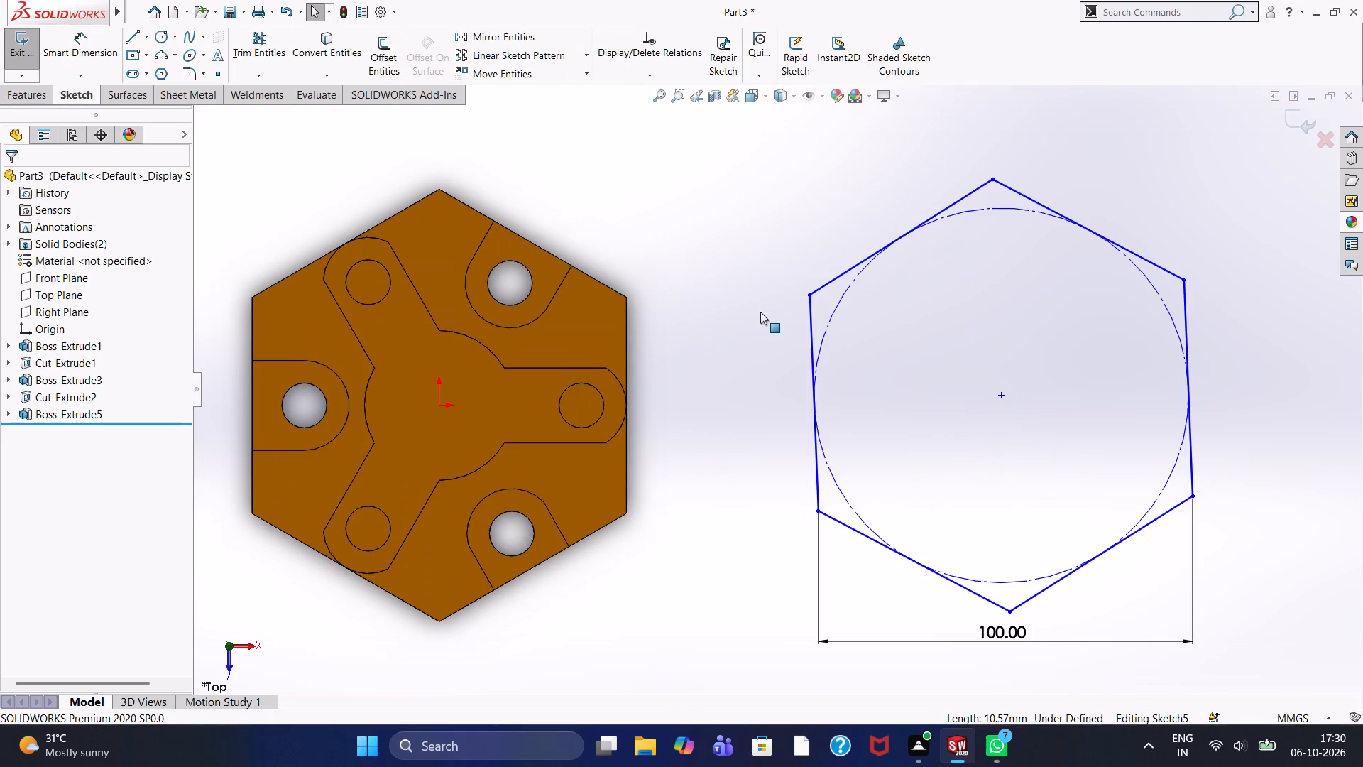
key("ctrl+z")
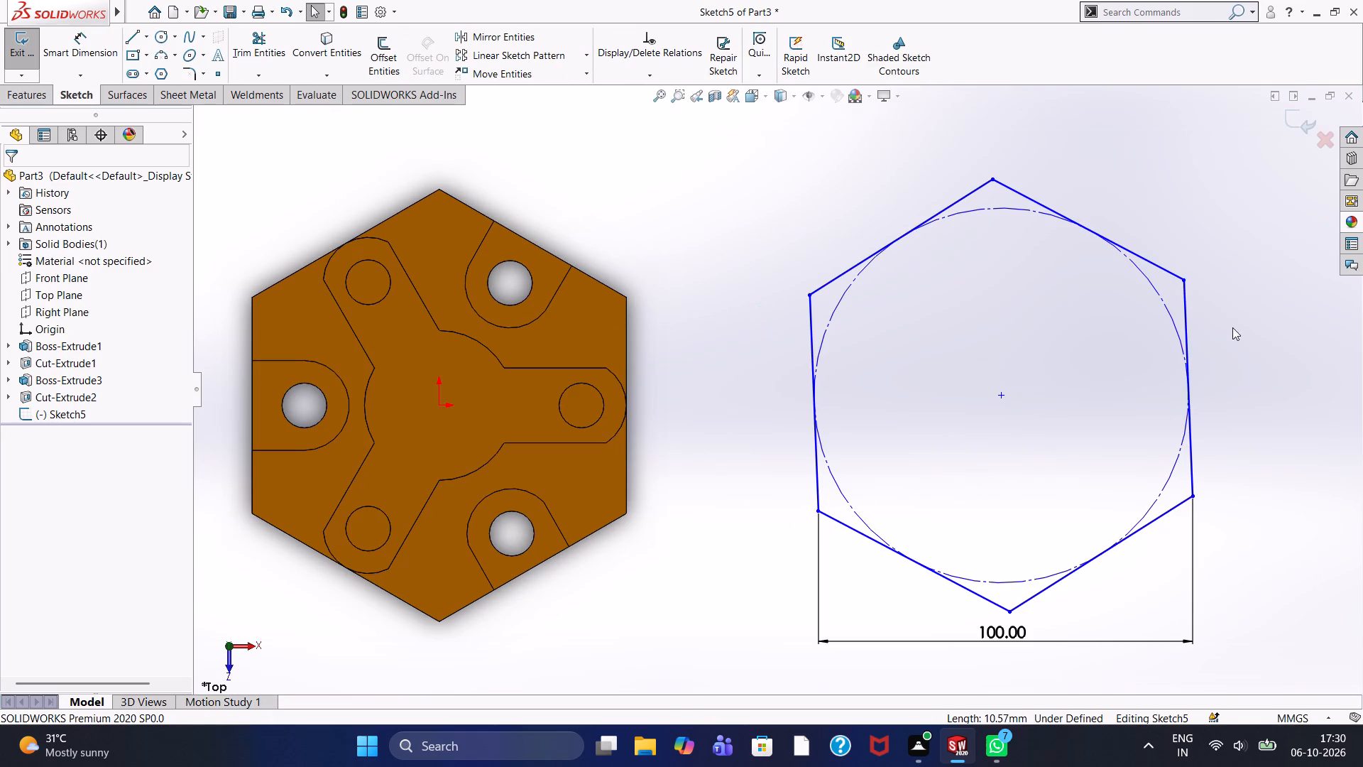
key("ctrl+z")
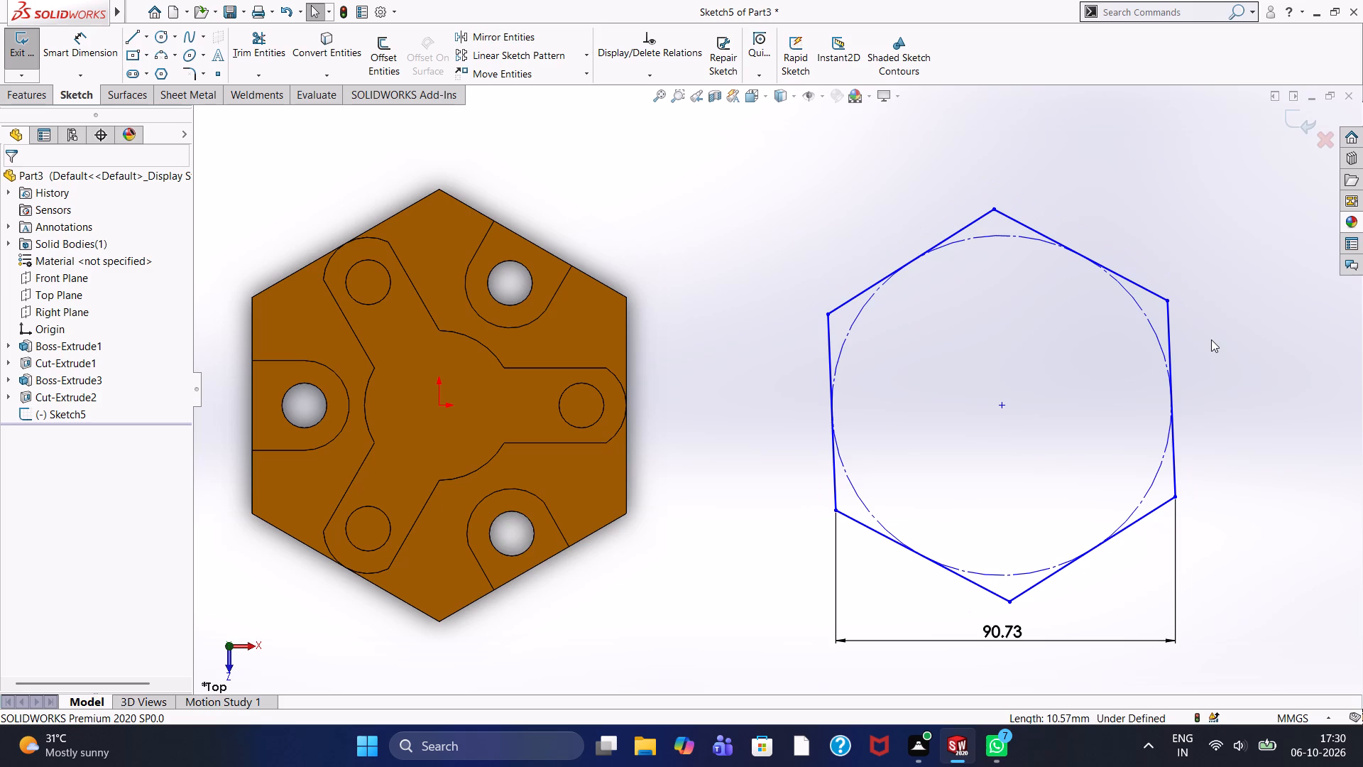
key("ctrl+z")
key("ctrl+z")
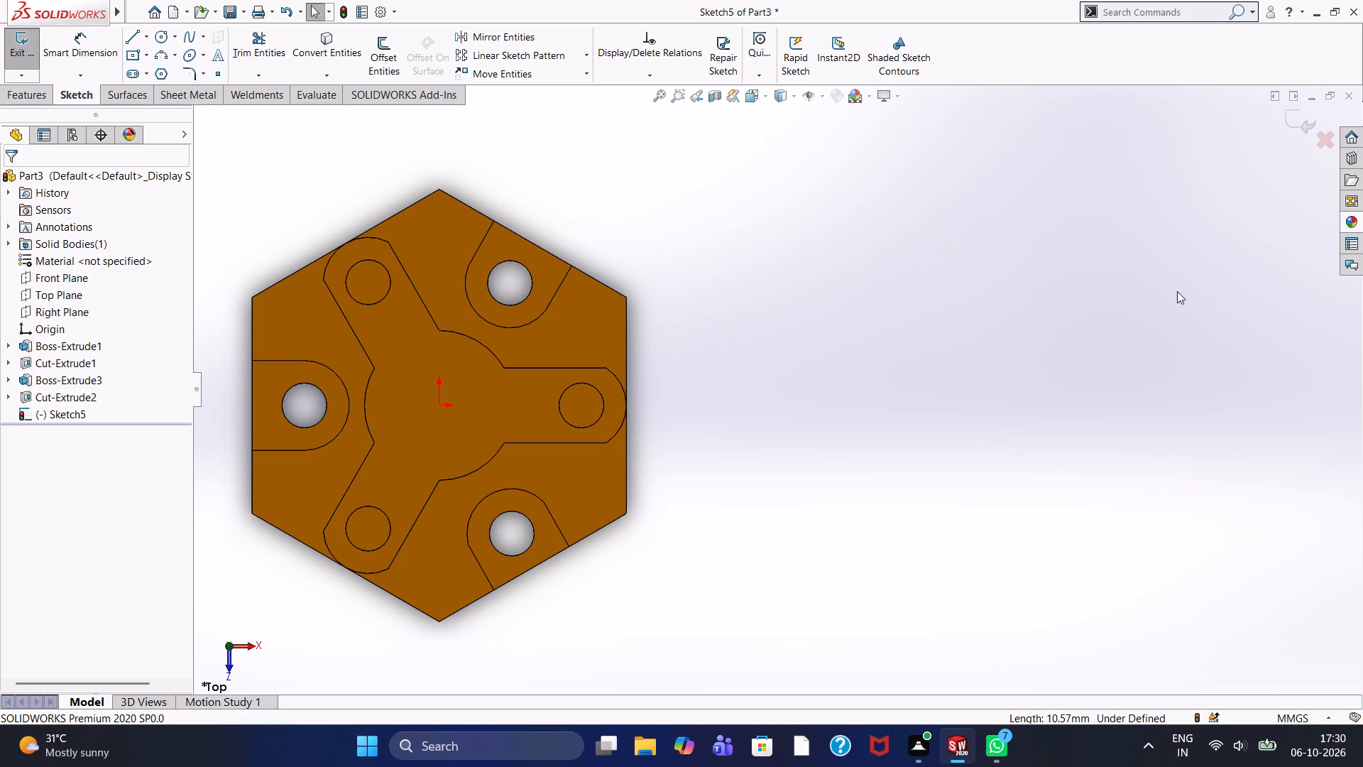
Save the part on the Desktop as 3-Arm Angled Boss Flange on Hexagonal Base, without rebuilding it.
key("ctrl+7")
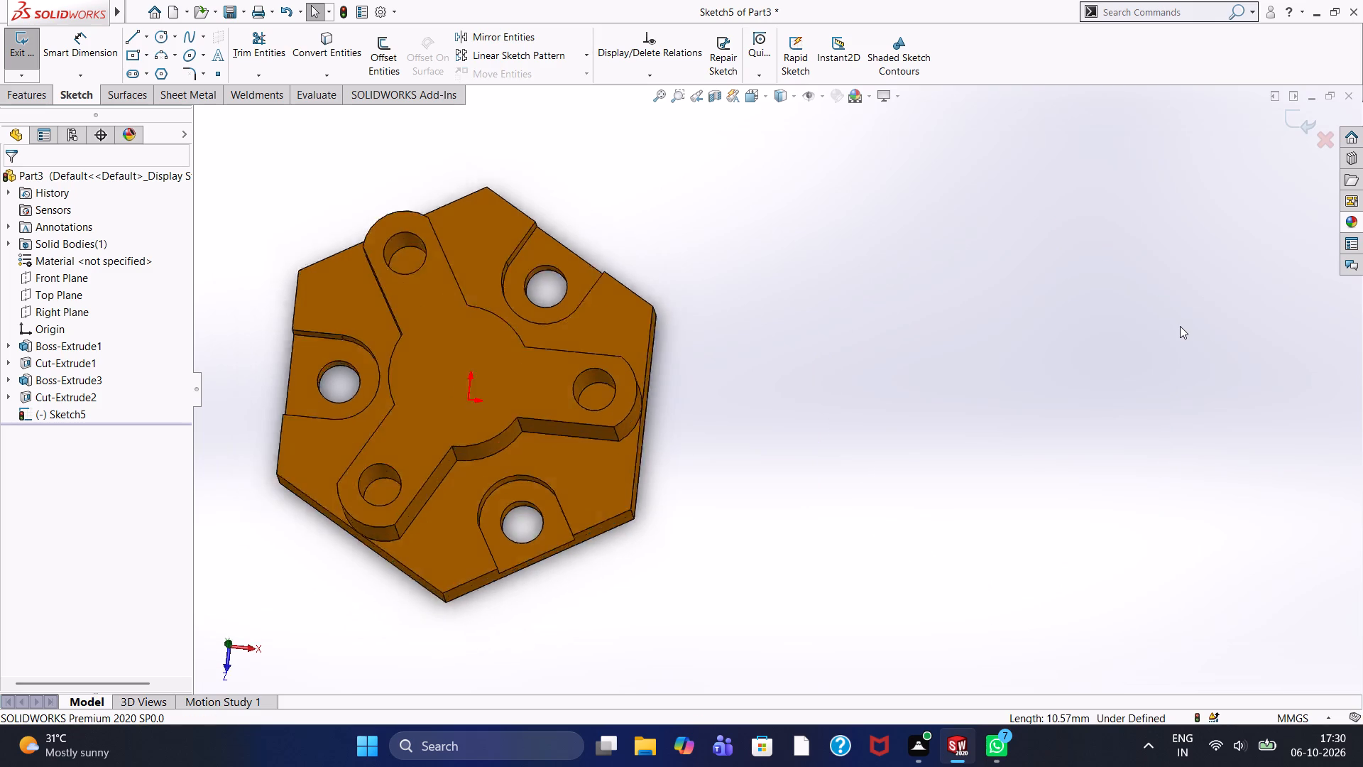
left_click(918, 268)
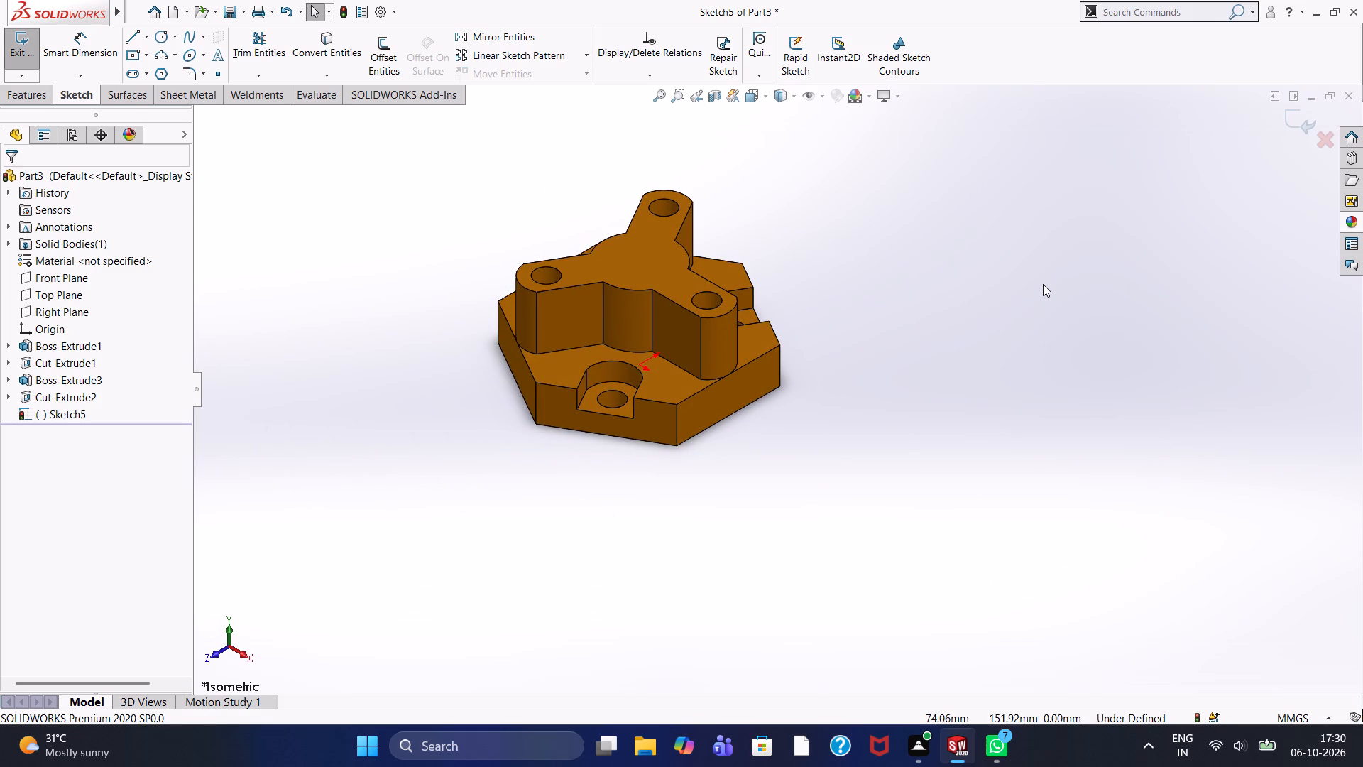
key("ctrl+s")
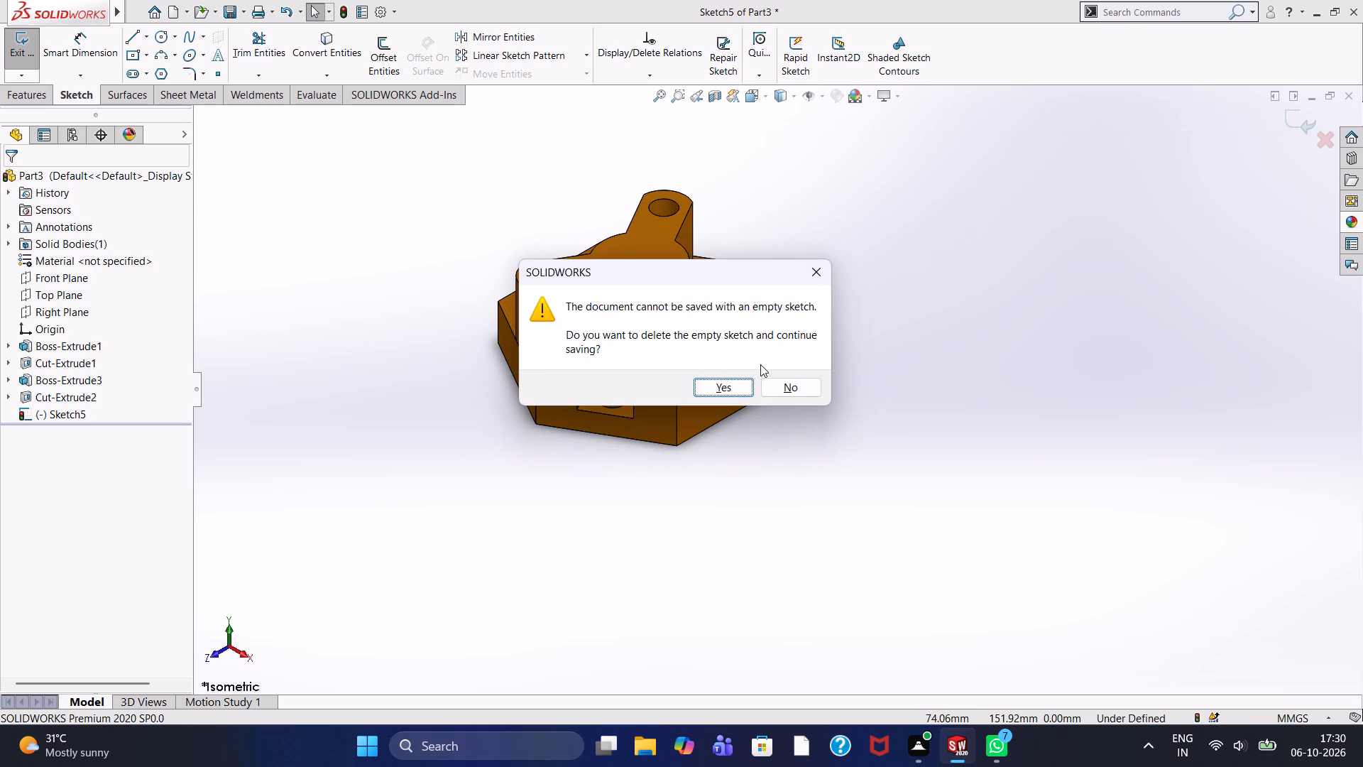
left_click(819, 270)
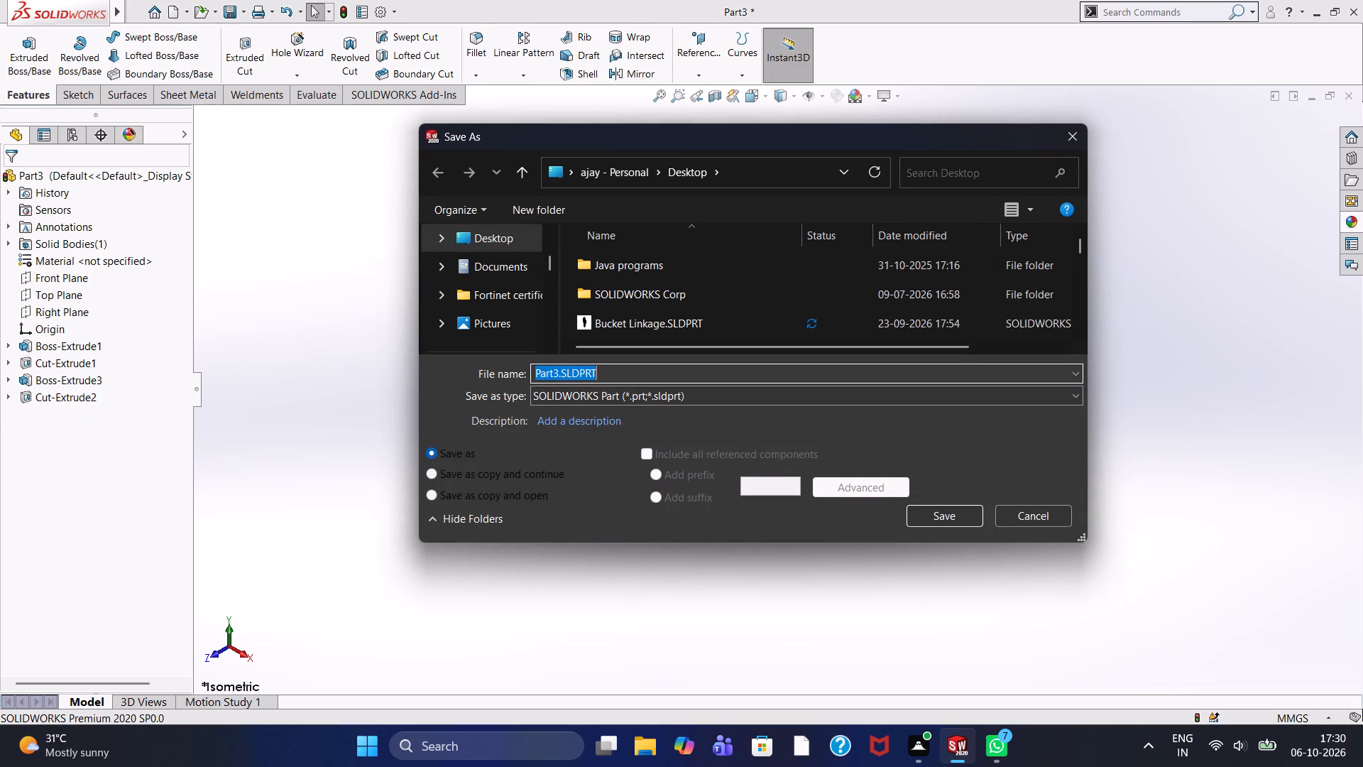
left_click_drag(559, 369, 393, 372)
key("BackSpace")
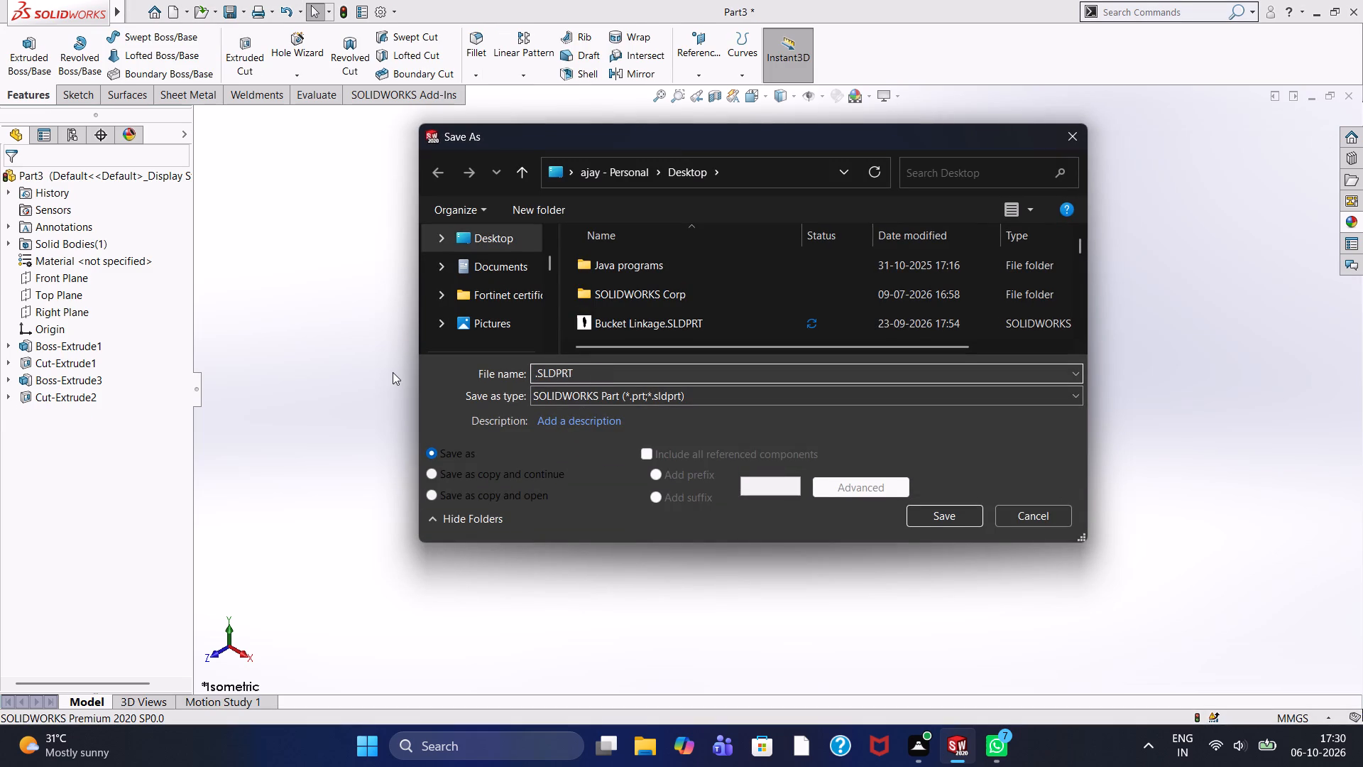
key("ctrl+v")
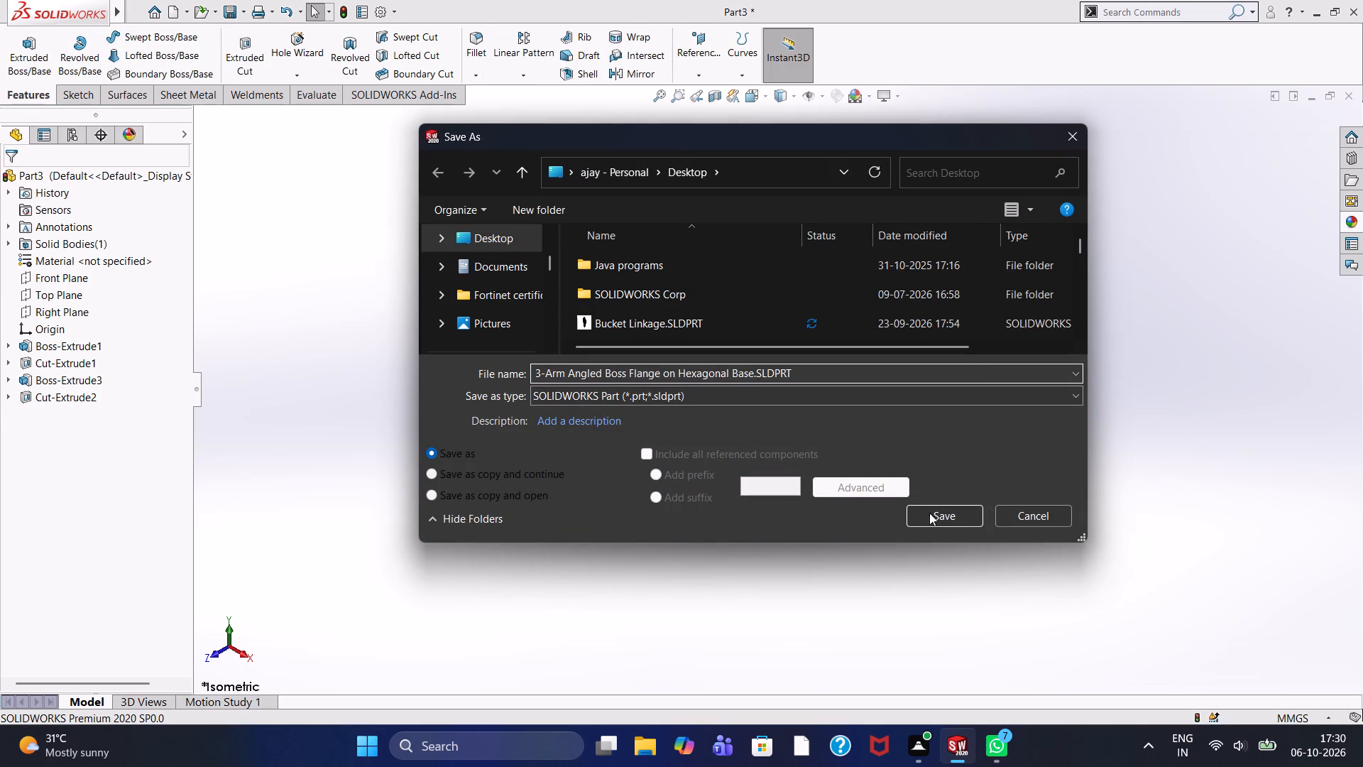
left_click(963, 513)
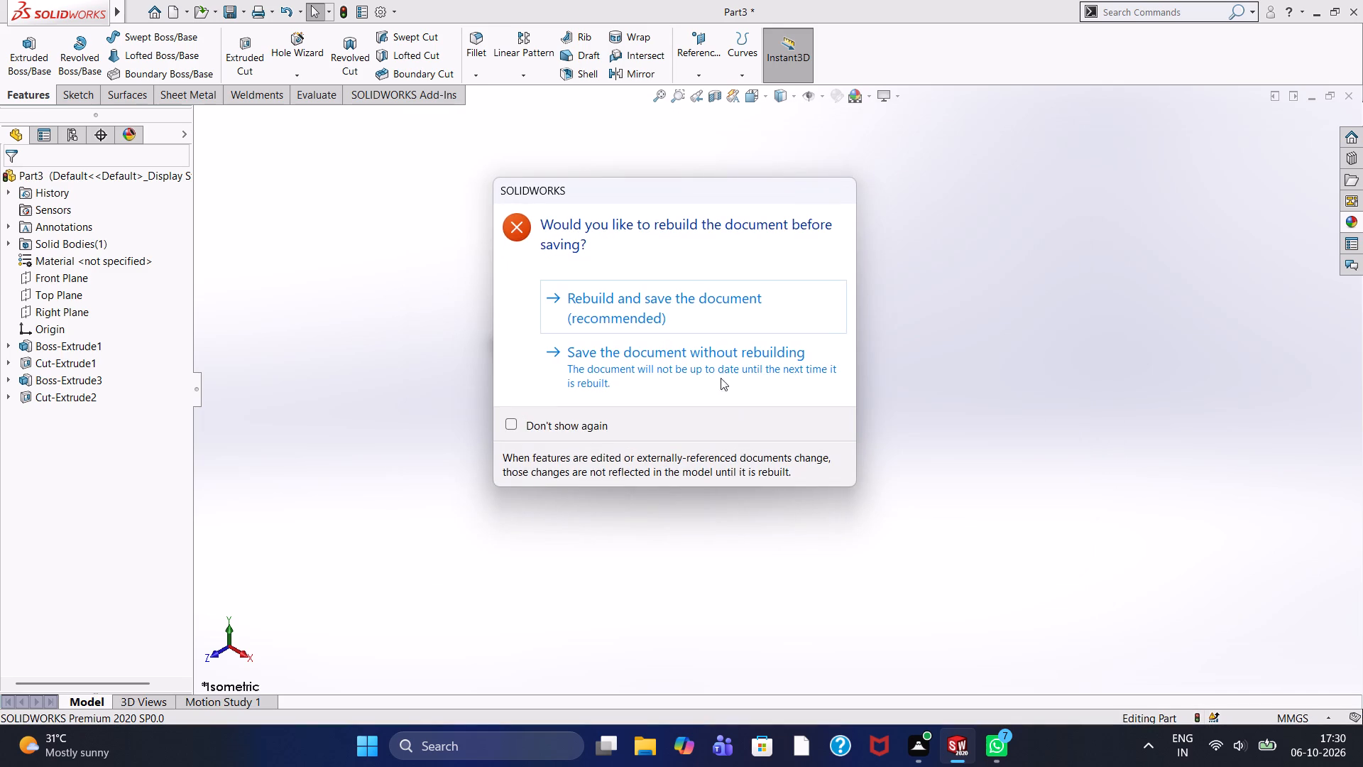
left_click(703, 358)
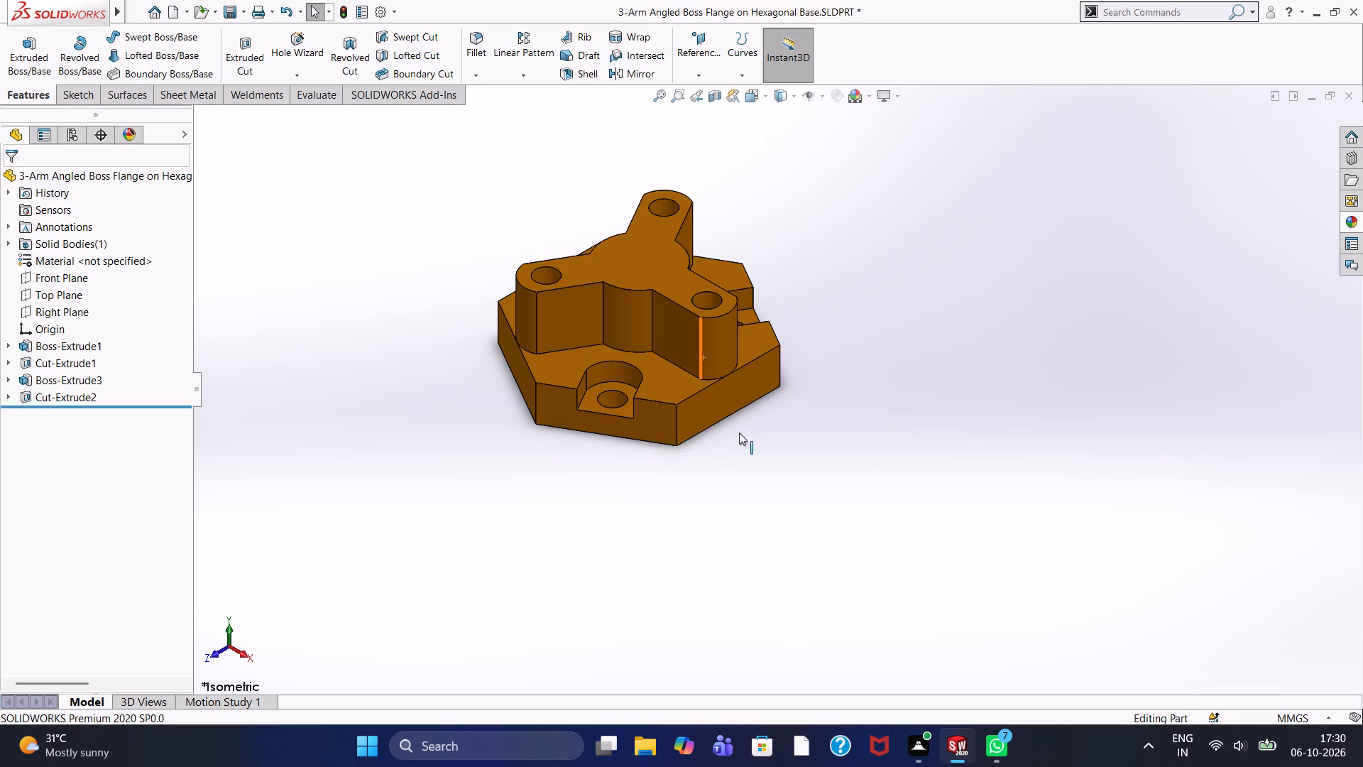